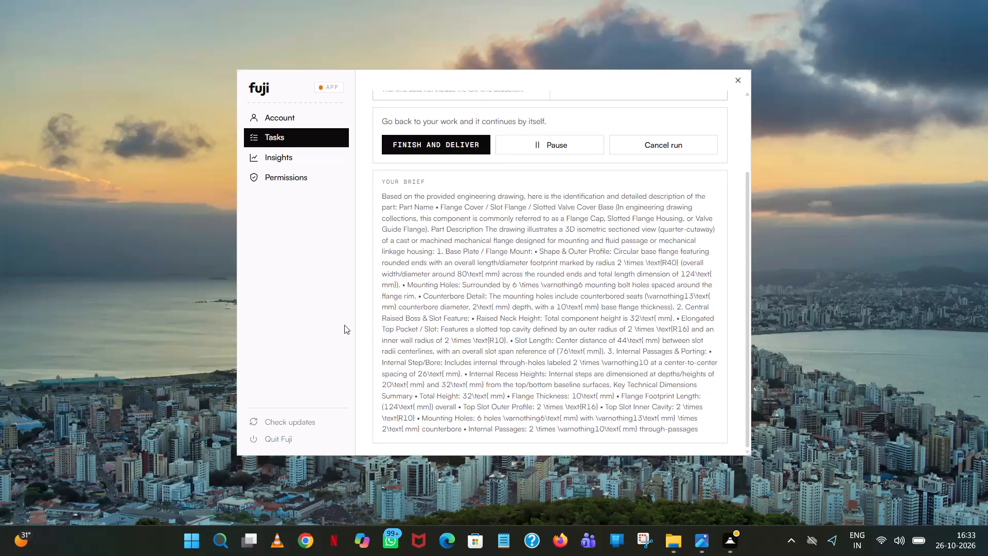
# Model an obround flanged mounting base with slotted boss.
# Launch SOLIDWORKS and create a new part document.
pyautogui.doubleClick(119, 408)
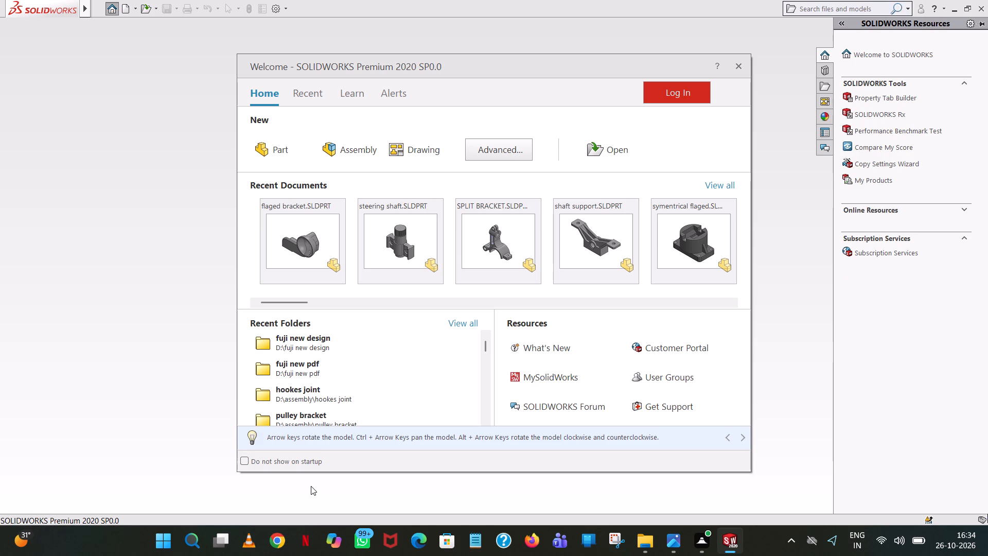
pyautogui.doubleClick(276, 159)
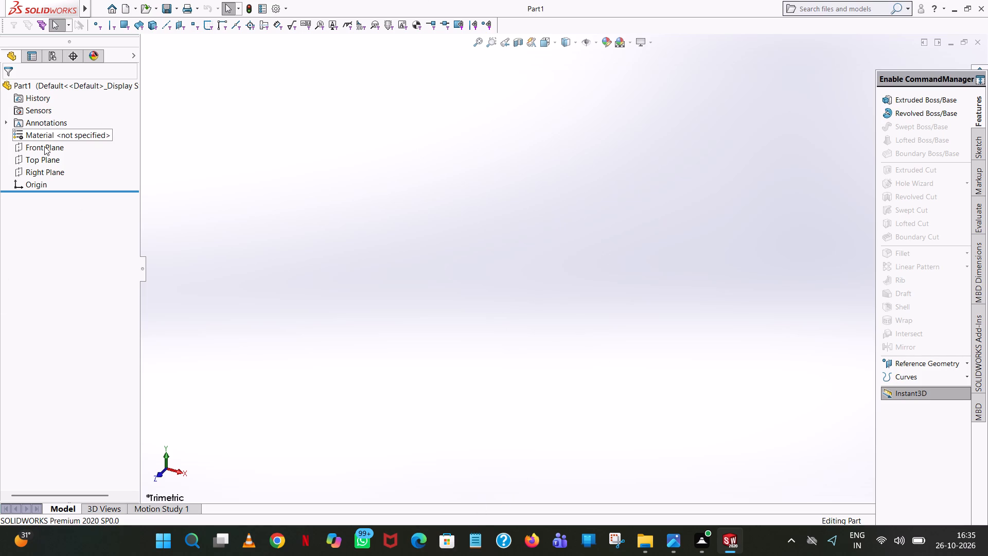
# Open a new sketch on the Top Plane of the empty part.
pyautogui.click(46, 162)
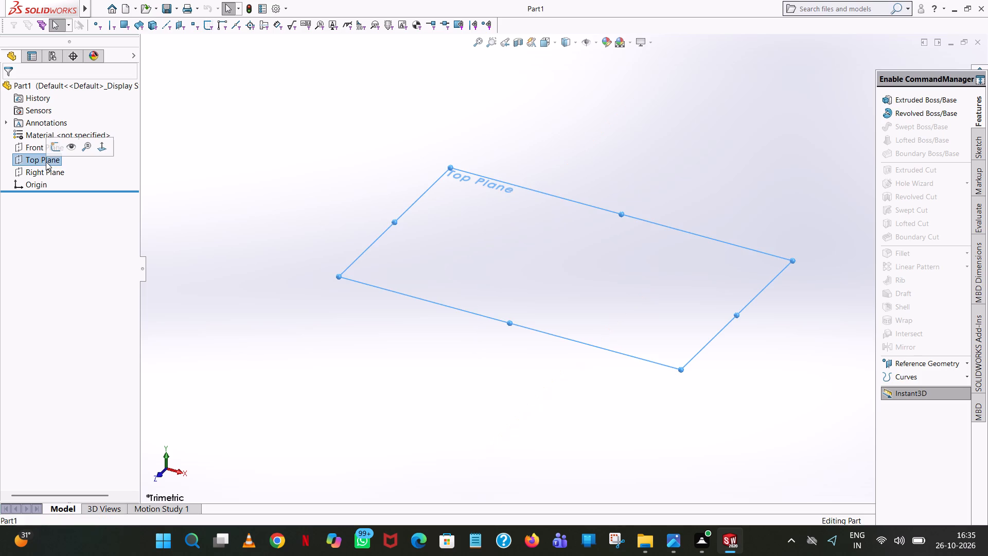
pyautogui.click(53, 146)
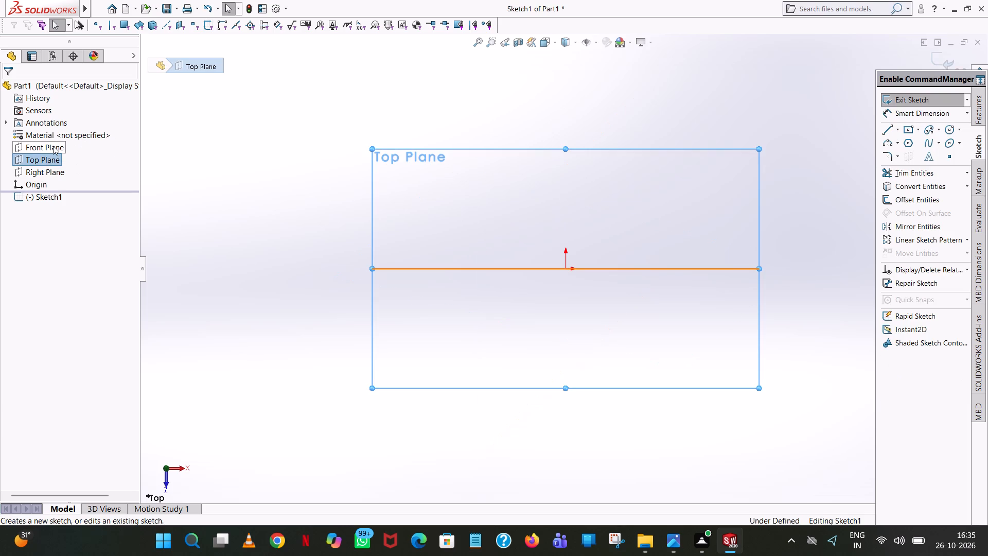
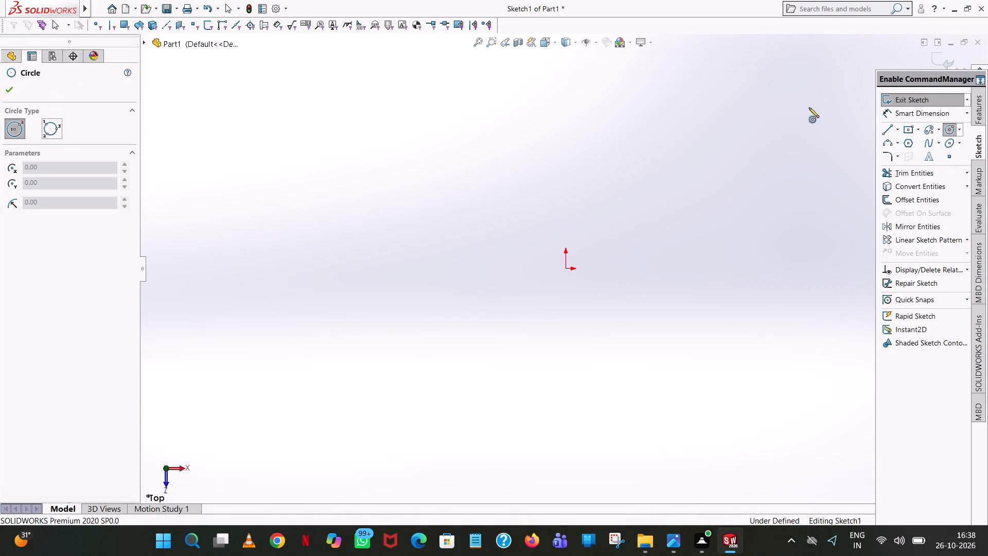
# Start the Line tool in the open Top Plane sketch.
pyautogui.click(884, 125)
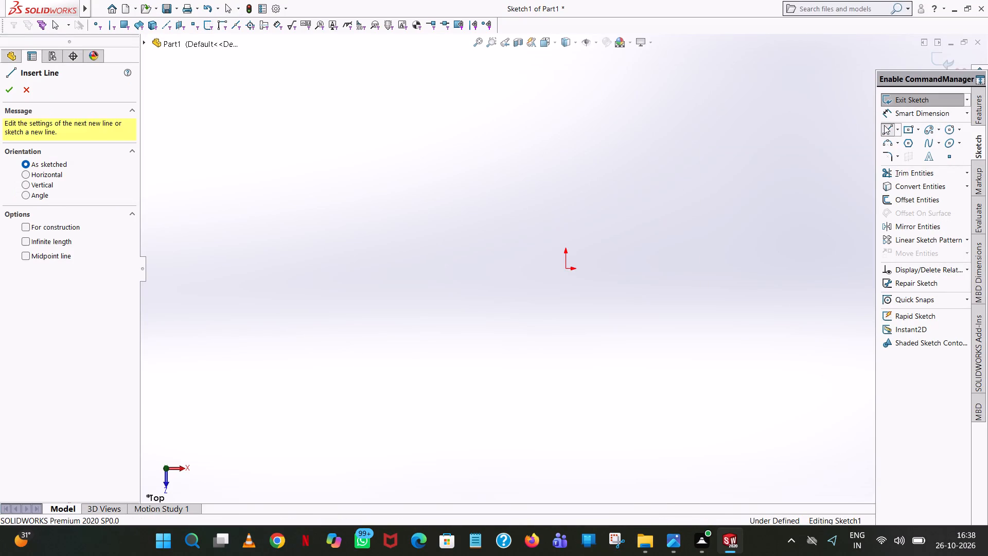
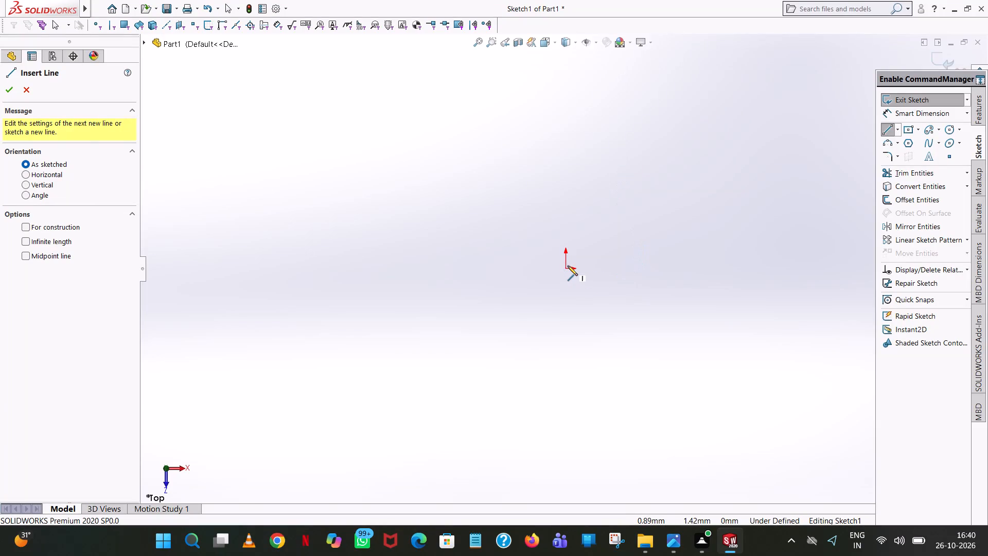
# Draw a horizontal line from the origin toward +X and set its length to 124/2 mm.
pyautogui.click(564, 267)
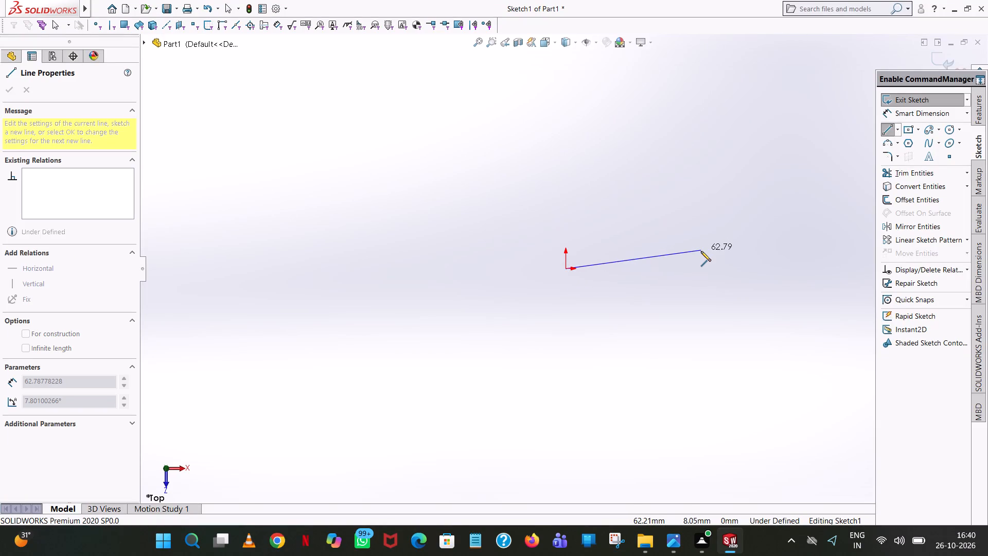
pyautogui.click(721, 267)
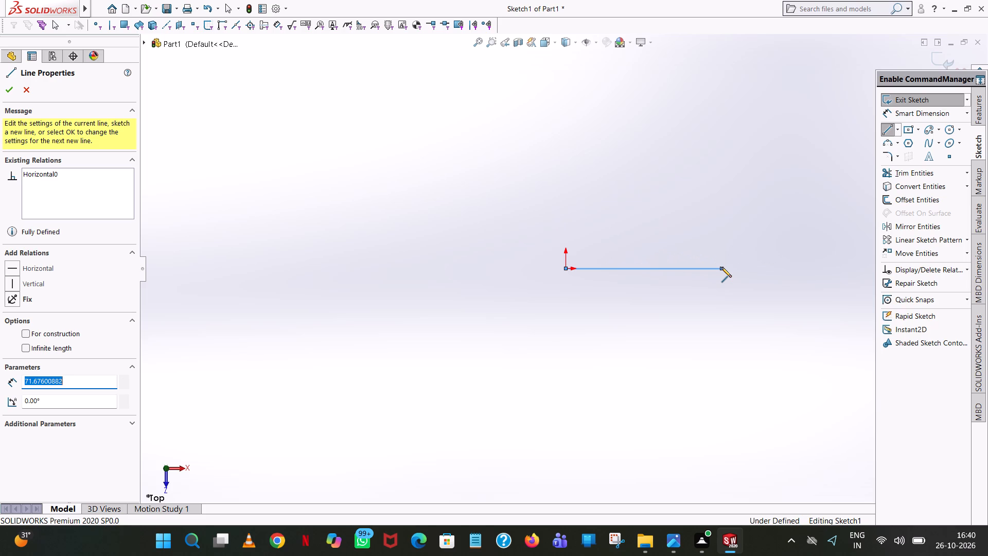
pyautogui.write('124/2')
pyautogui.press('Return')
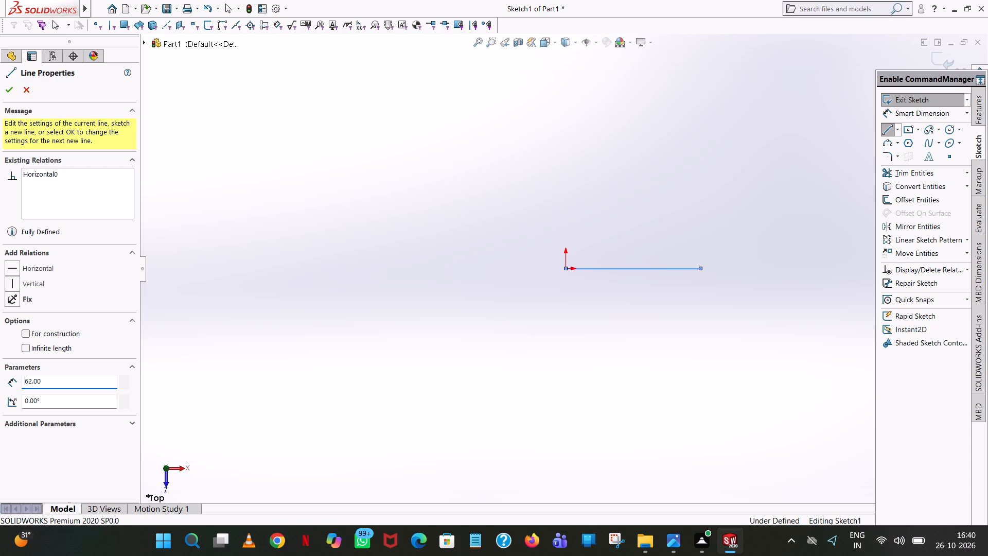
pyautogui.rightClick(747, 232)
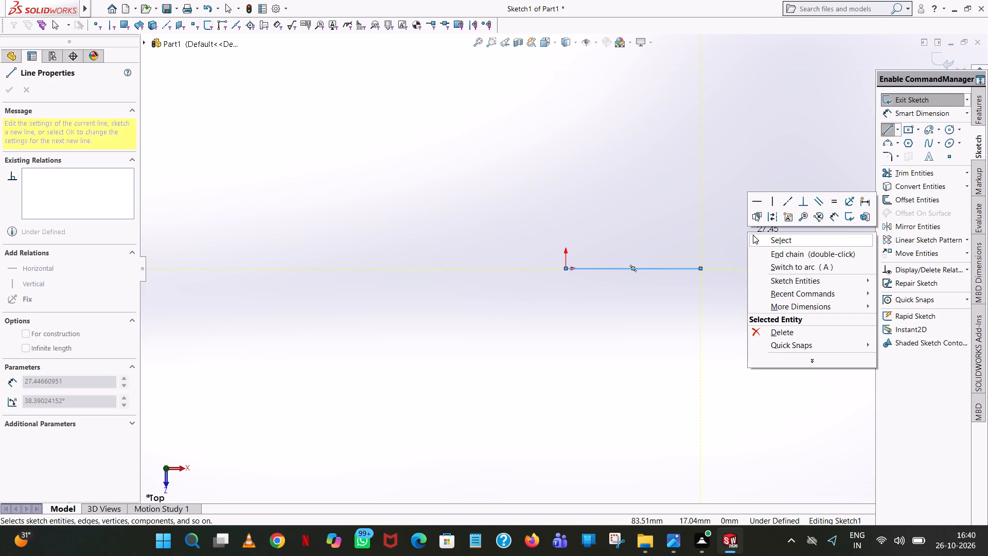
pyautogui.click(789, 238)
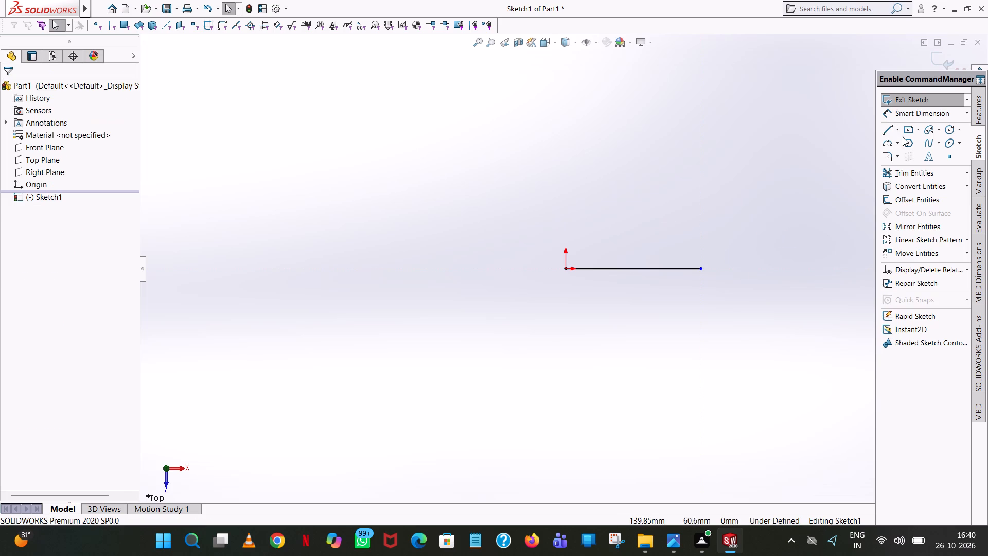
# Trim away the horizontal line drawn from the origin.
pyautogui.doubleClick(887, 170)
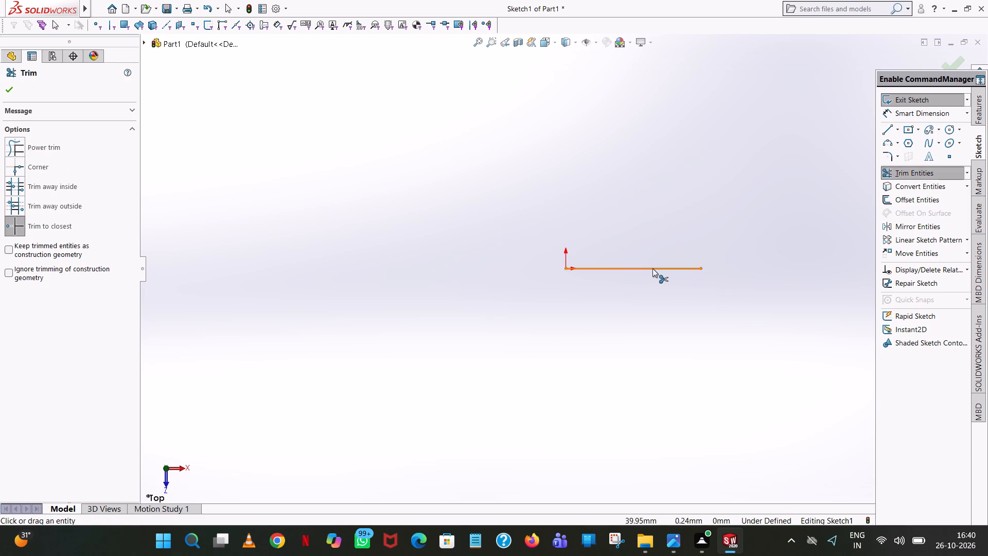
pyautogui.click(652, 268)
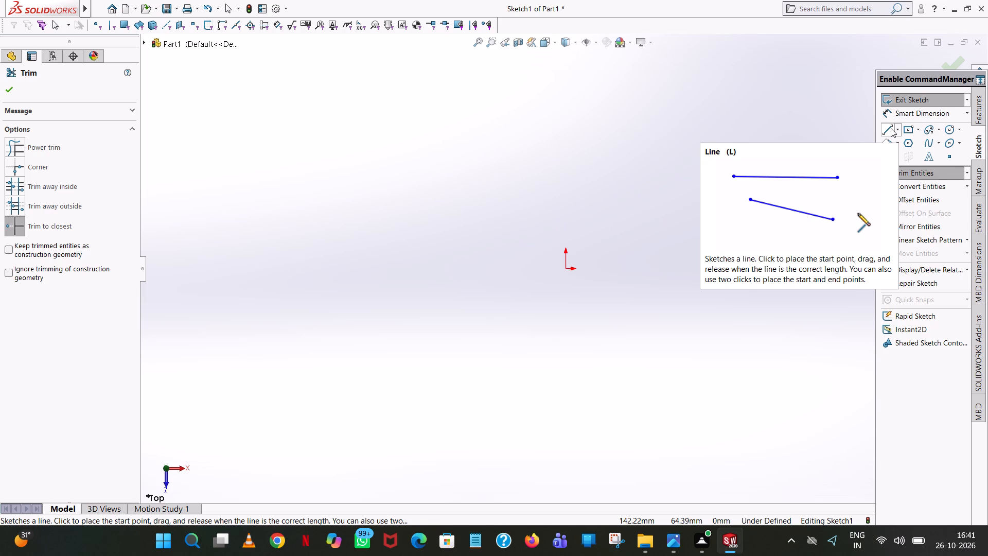
# Draw a horizontal line from the origin toward +X and set its length to 22 mm.
pyautogui.click(891, 128)
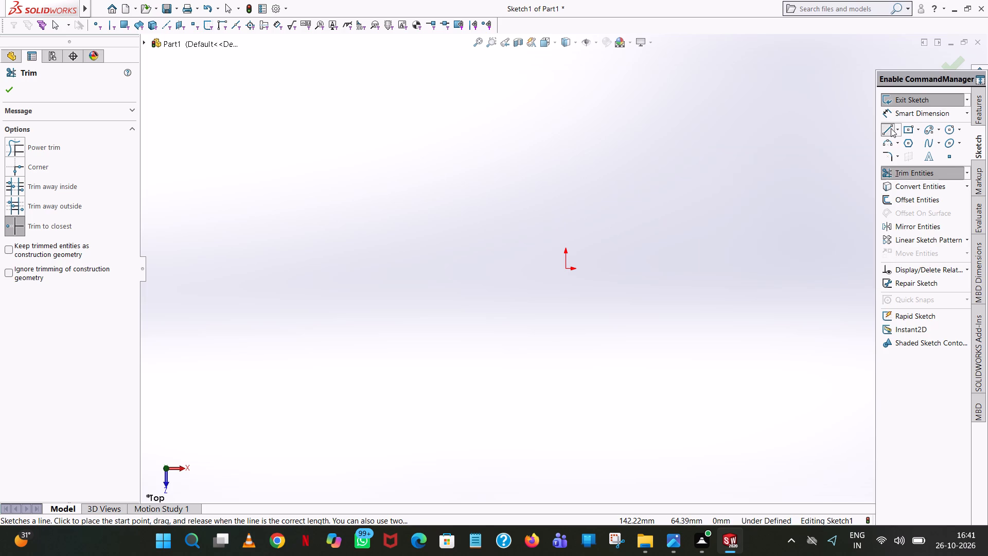
pyautogui.click(564, 269)
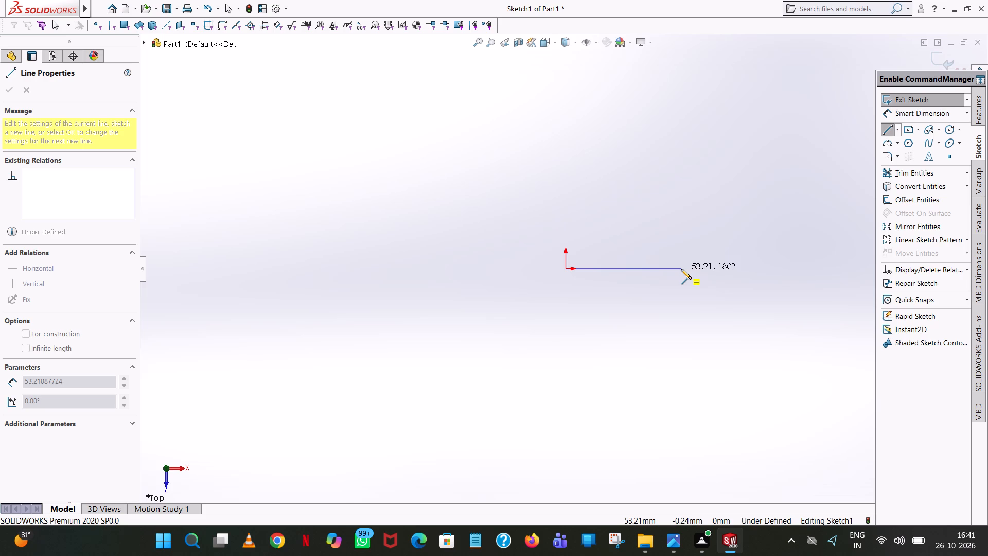
pyautogui.click(681, 269)
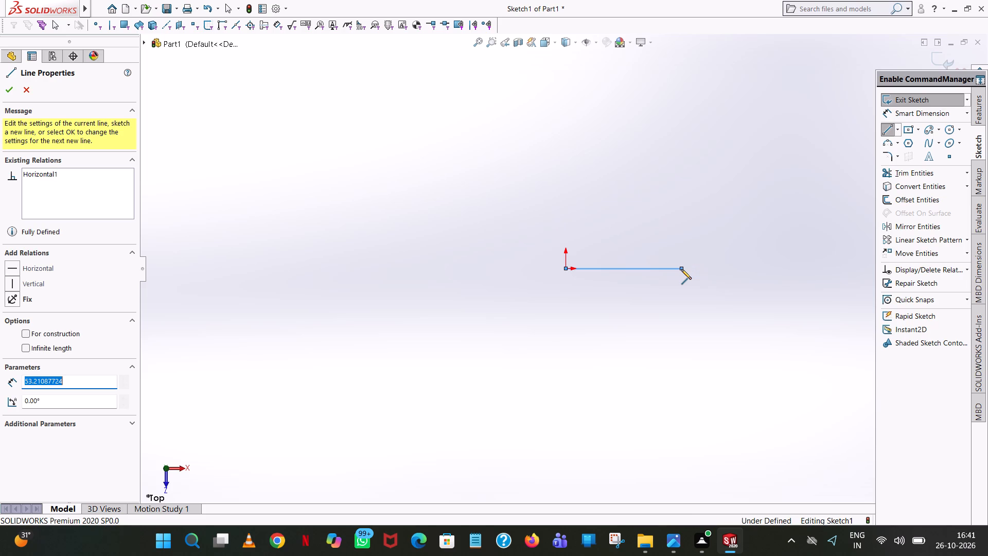
pyautogui.write('22')
pyautogui.press('Return')
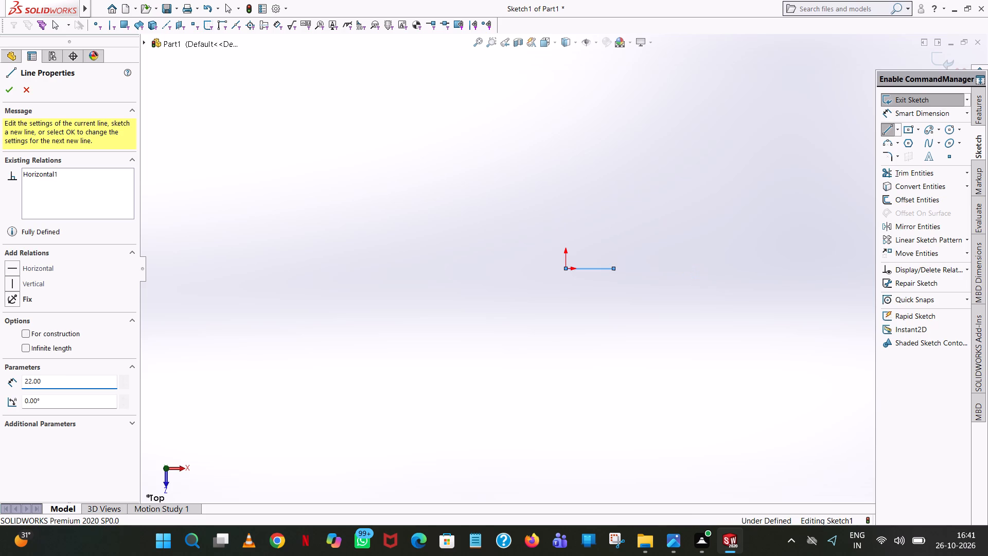
pyautogui.rightClick(681, 269)
pyautogui.click(697, 280)
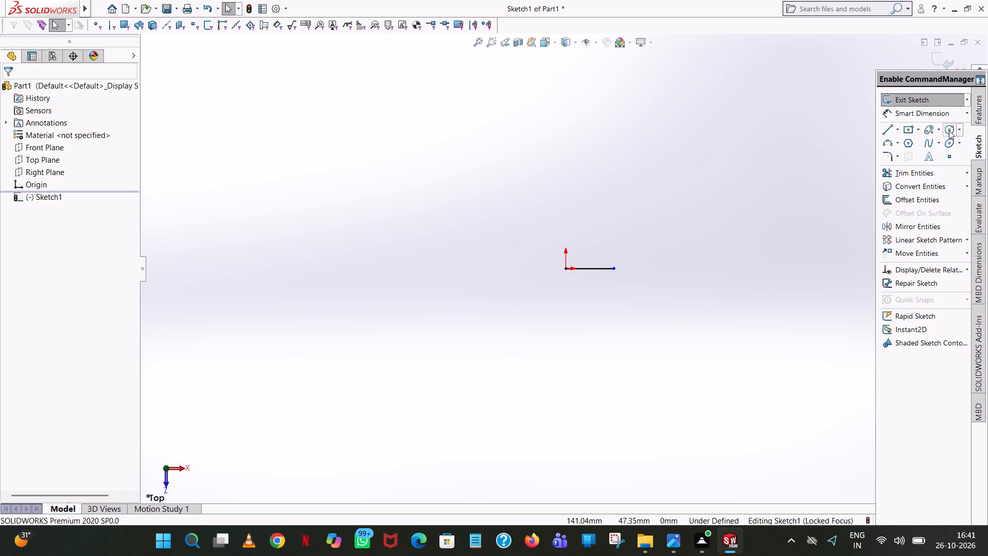
# Draw a circle centred on the free end of the 22 mm line with a radius of 40 mm.
pyautogui.click(949, 130)
pyautogui.click(616, 268)
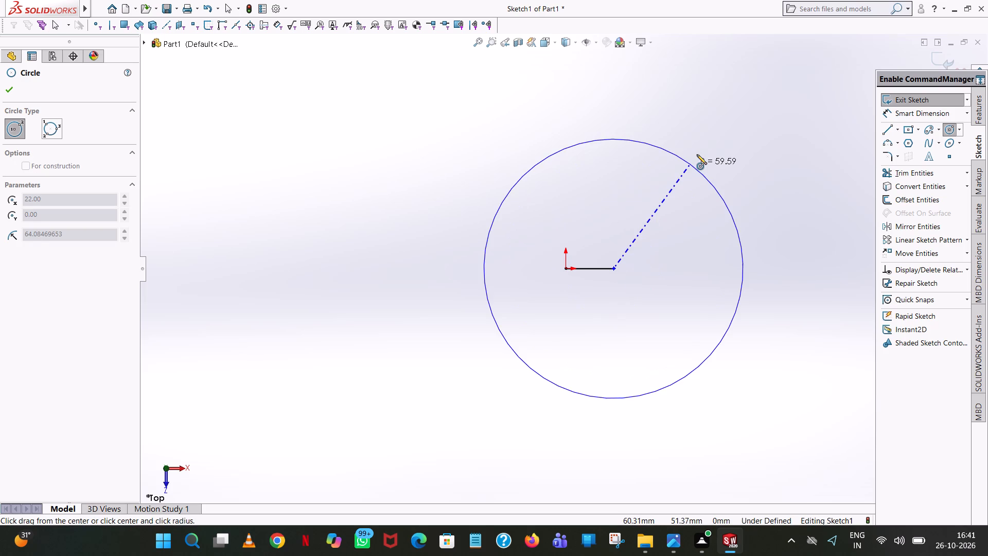
pyautogui.click(697, 154)
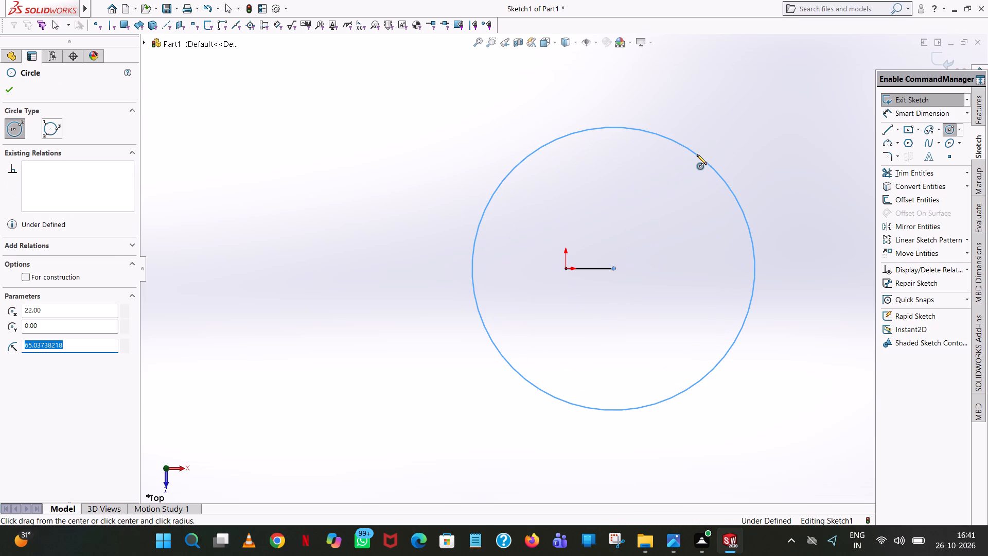
pyautogui.write('40')
pyautogui.press('Return')
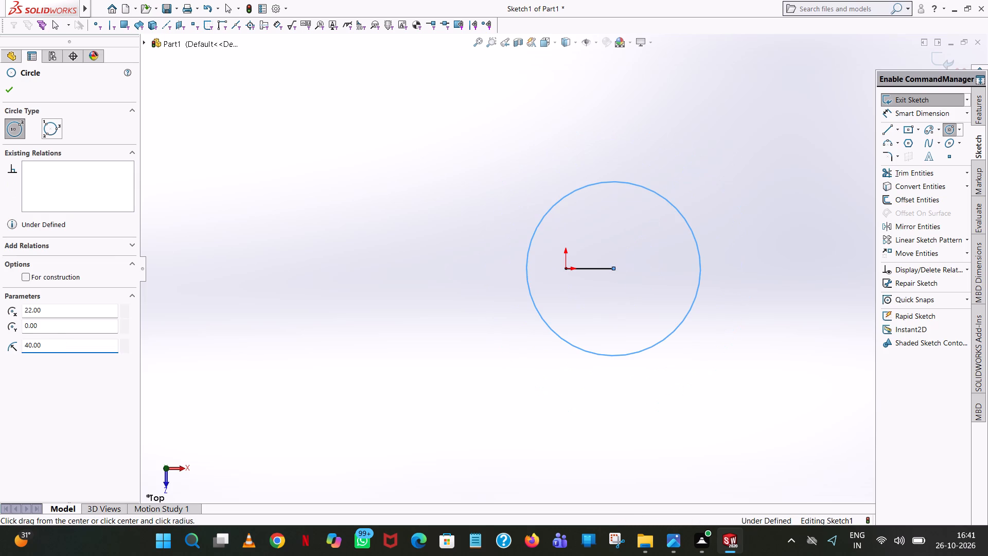
pyautogui.rightClick(697, 154)
pyautogui.doubleClick(735, 157)
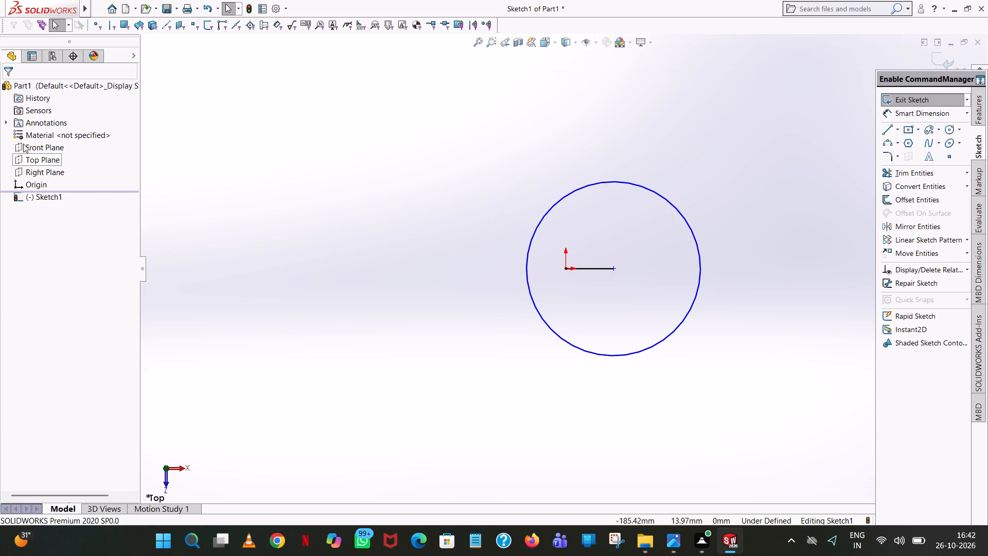
# Draw a 124 mm horizontal line from the circle's outermost +X point through the origin toward −X.
pyautogui.click(888, 128)
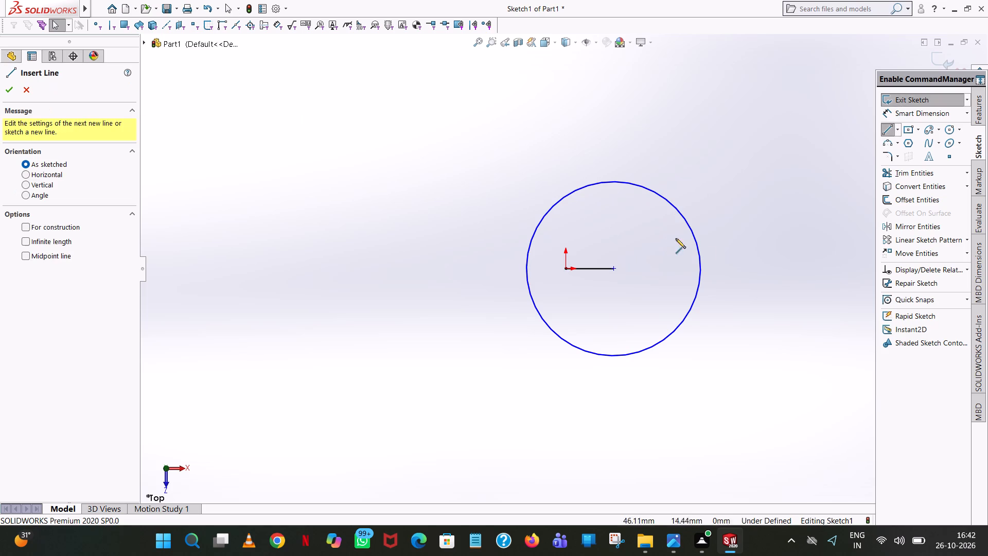
pyautogui.click(700, 267)
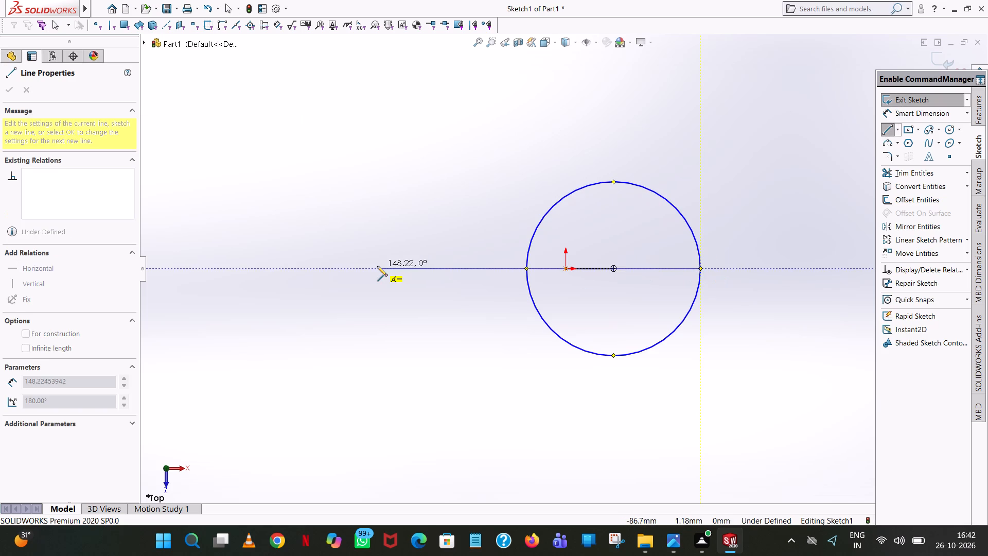
pyautogui.click(377, 266)
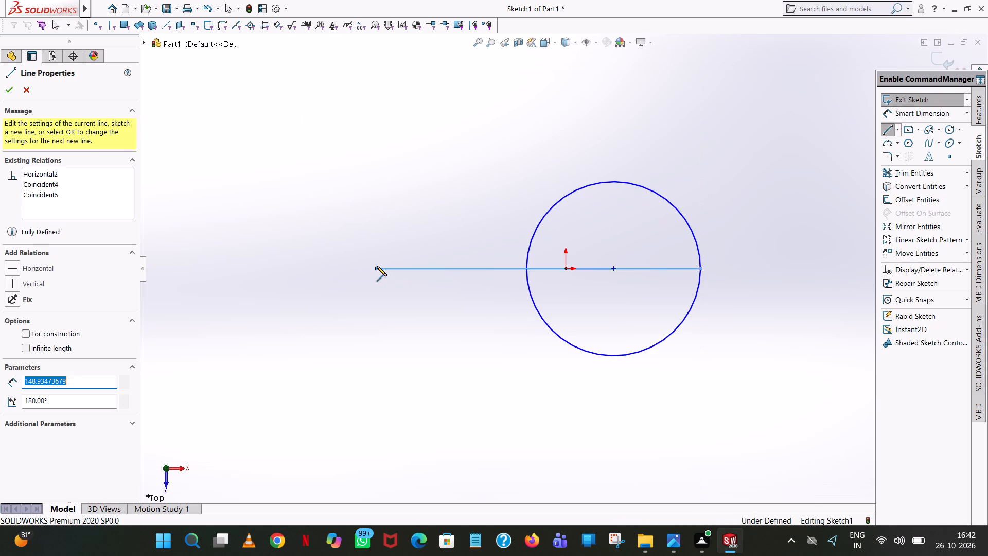
pyautogui.write('1234')
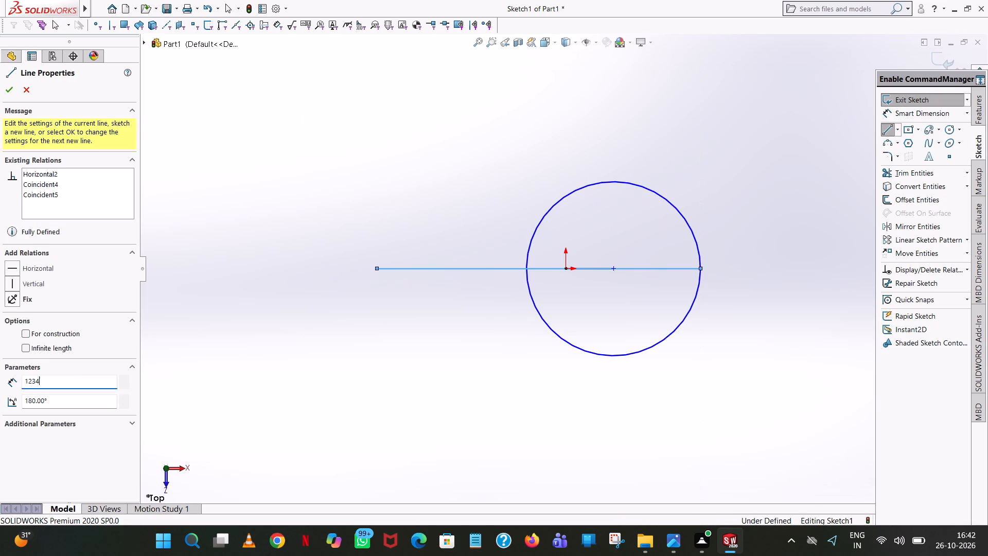
pyautogui.press('BackSpace')
pyautogui.press('BackSpace')
pyautogui.press('4')
pyautogui.press('Return')
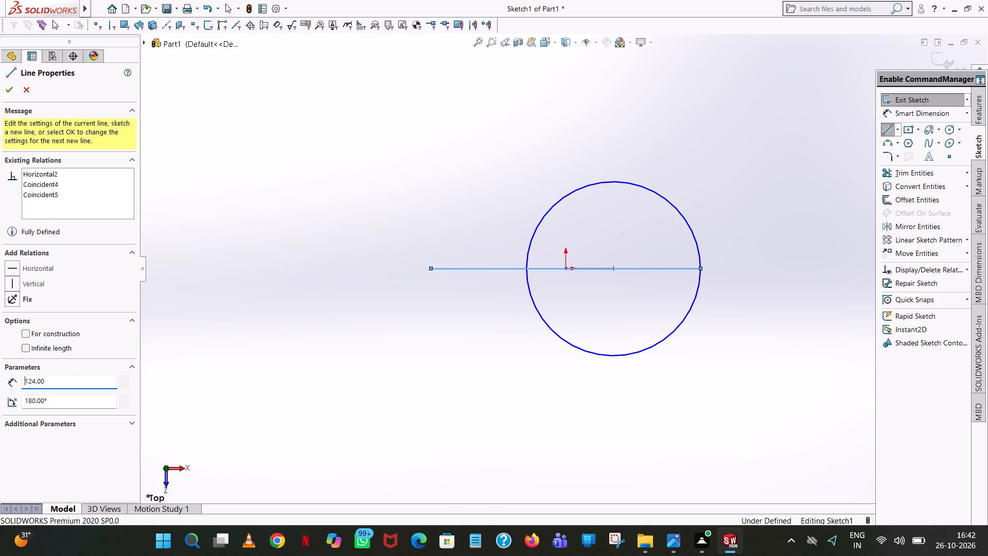
pyautogui.rightClick(377, 266)
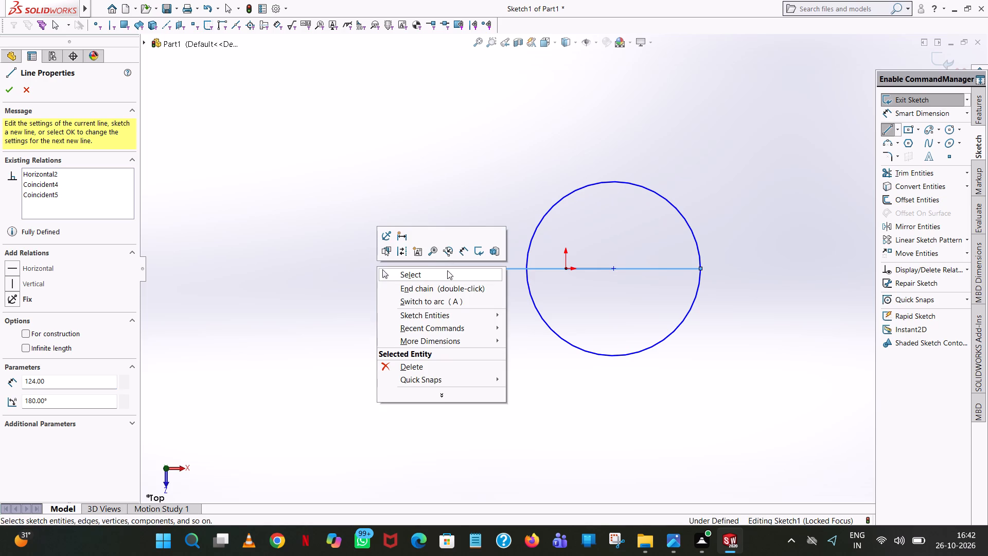
pyautogui.click(447, 270)
# Trim away the horizontal line segments inside the circle, keeping only the portion outside it.
pyautogui.click(914, 171)
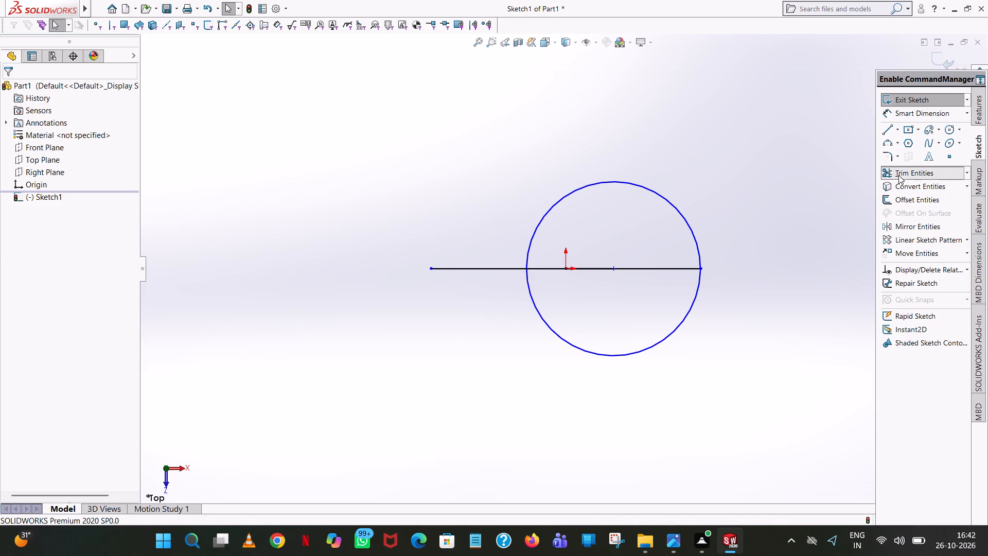
pyautogui.click(633, 269)
pyautogui.click(595, 273)
pyautogui.click(595, 268)
pyautogui.click(552, 266)
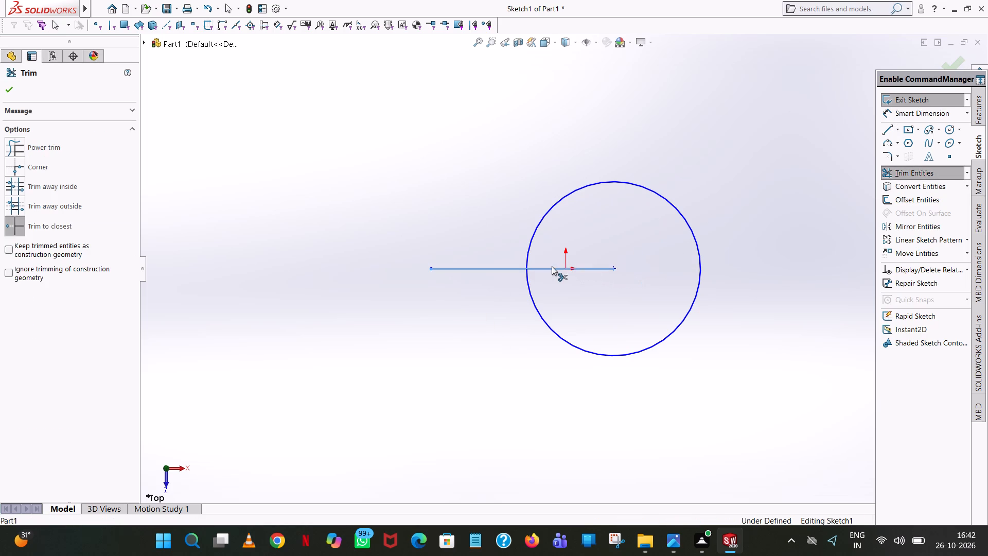
pyautogui.click(14, 91)
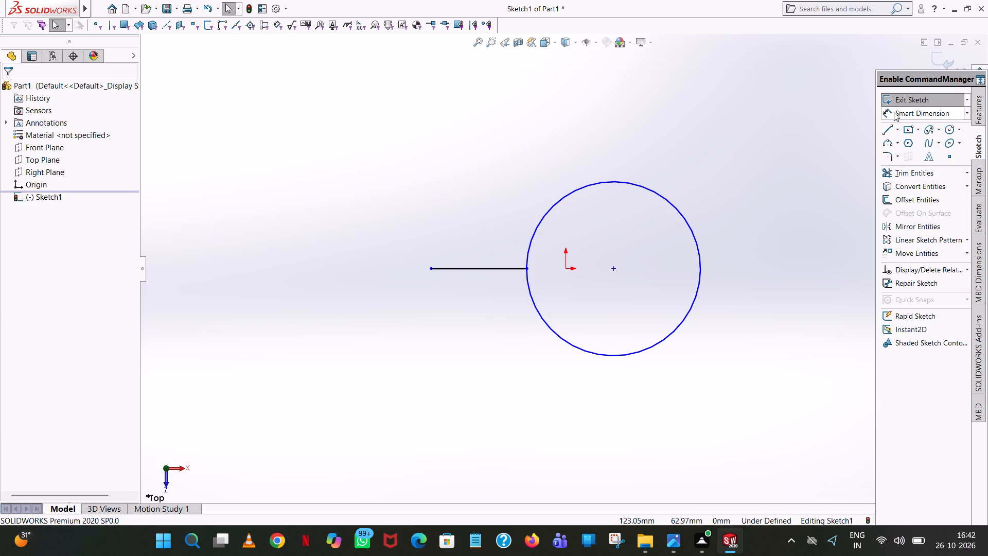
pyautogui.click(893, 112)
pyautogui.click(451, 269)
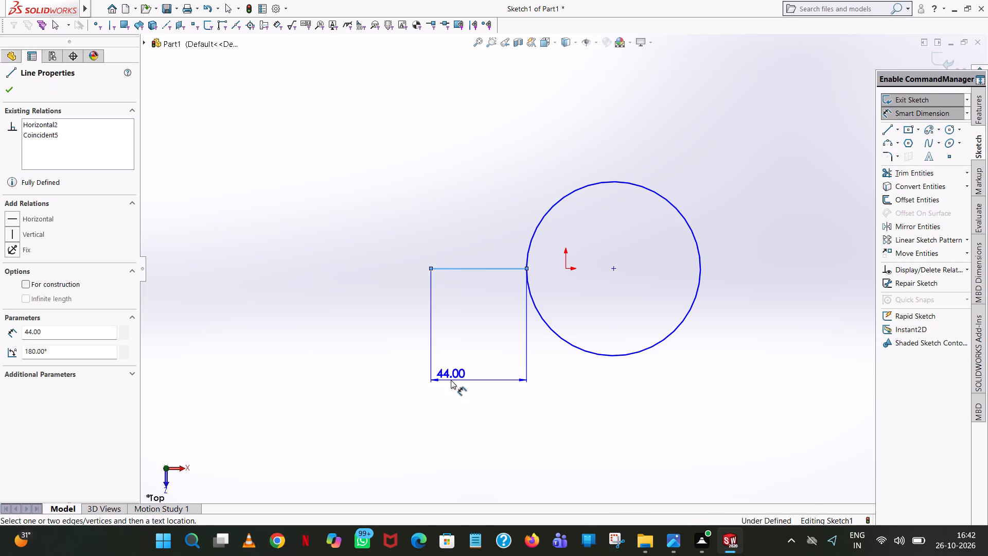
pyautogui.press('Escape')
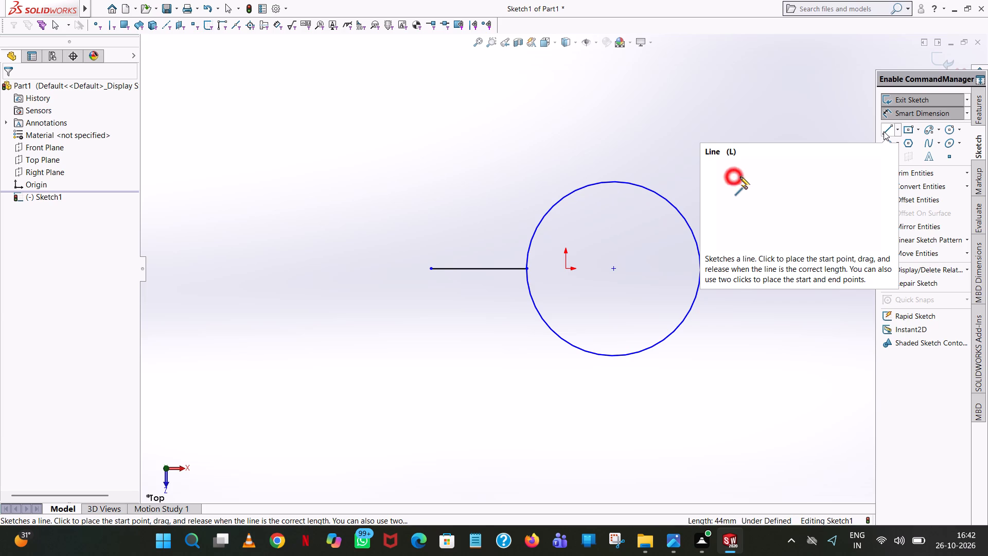
# Draw a 40 mm line from the free −X end of the remaining horizontal line back toward the circle.
pyautogui.click(884, 131)
pyautogui.click(430, 269)
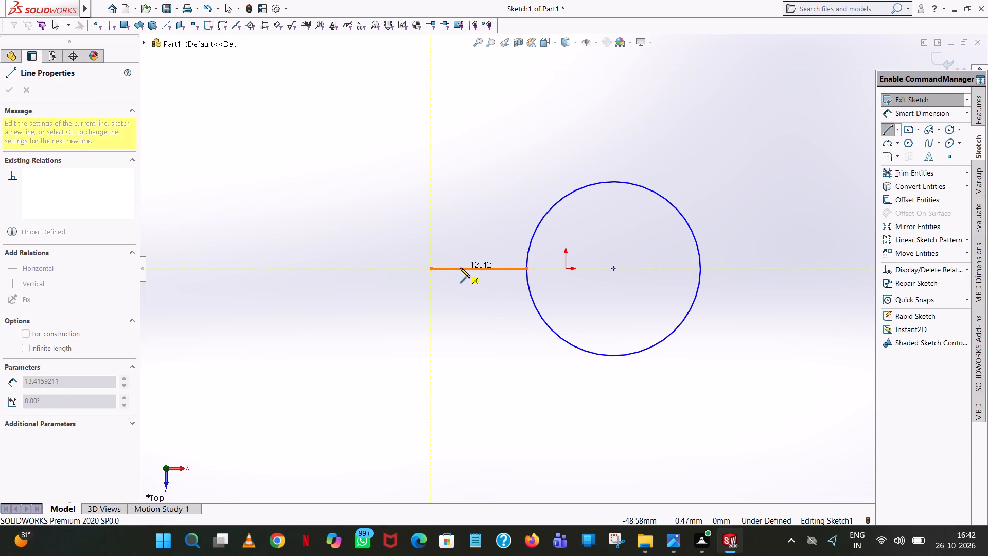
pyautogui.click(509, 267)
pyautogui.write('40')
pyautogui.press('Return')
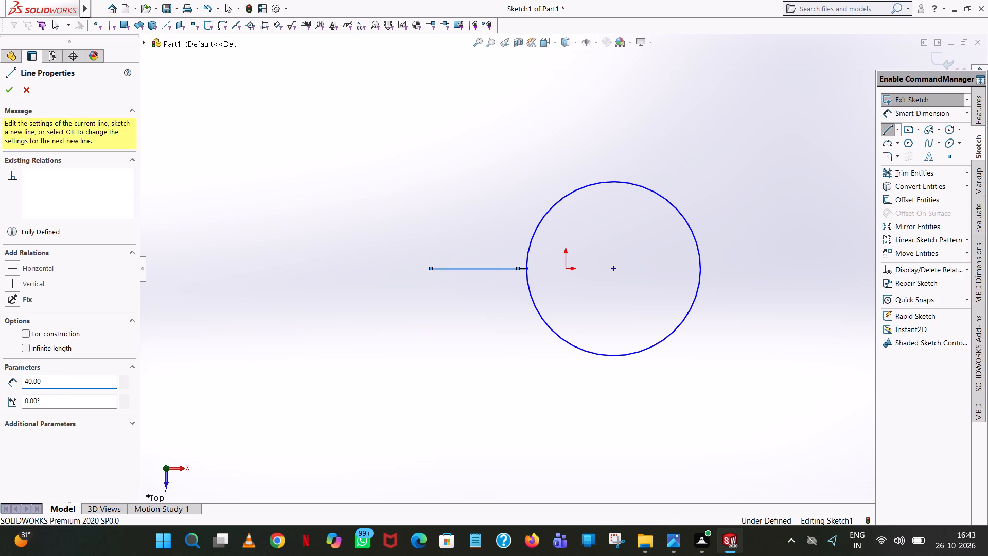
pyautogui.rightClick(509, 267)
pyautogui.click(524, 273)
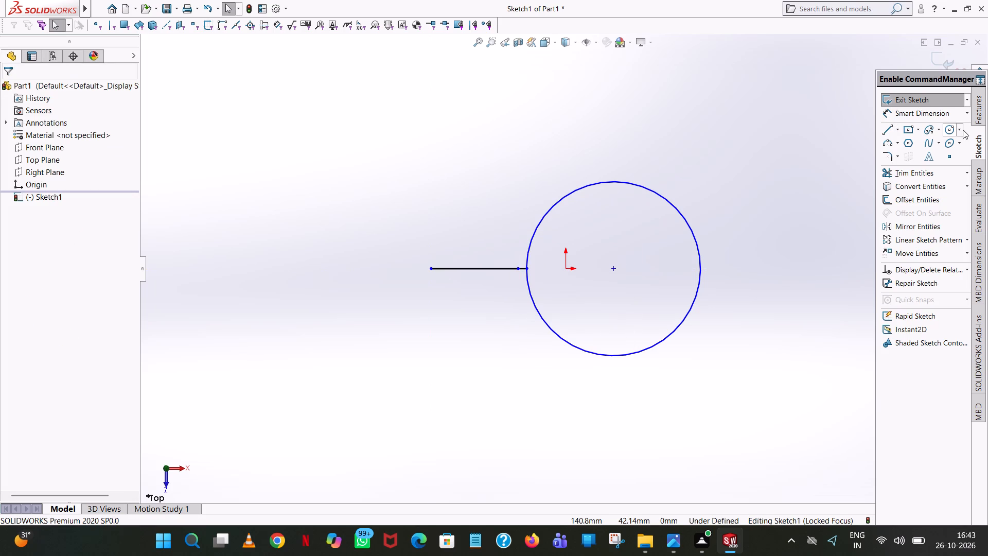
# Draw a second circle of 40 mm radius, centred on the 40 mm line's inner end and reaching its −X end.
pyautogui.click(947, 129)
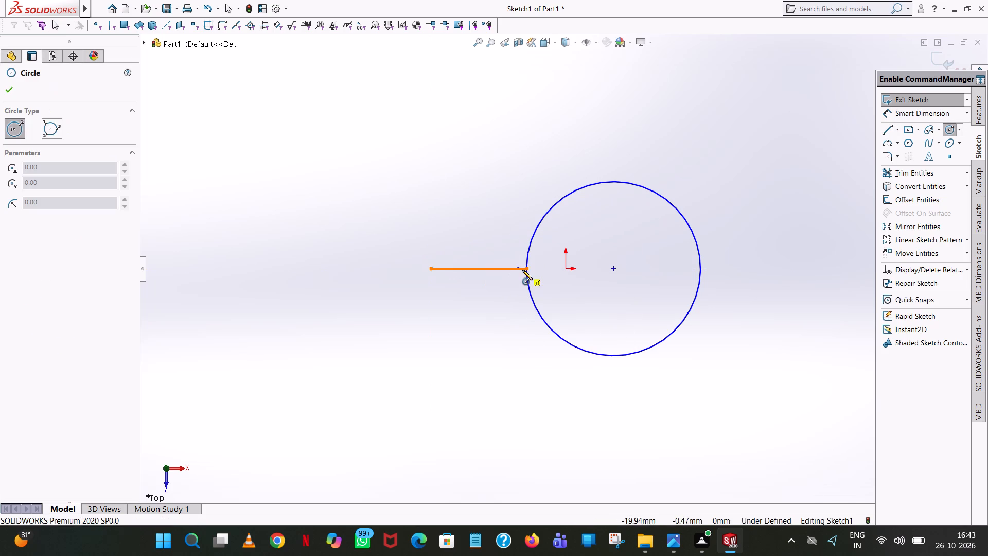
pyautogui.click(518, 267)
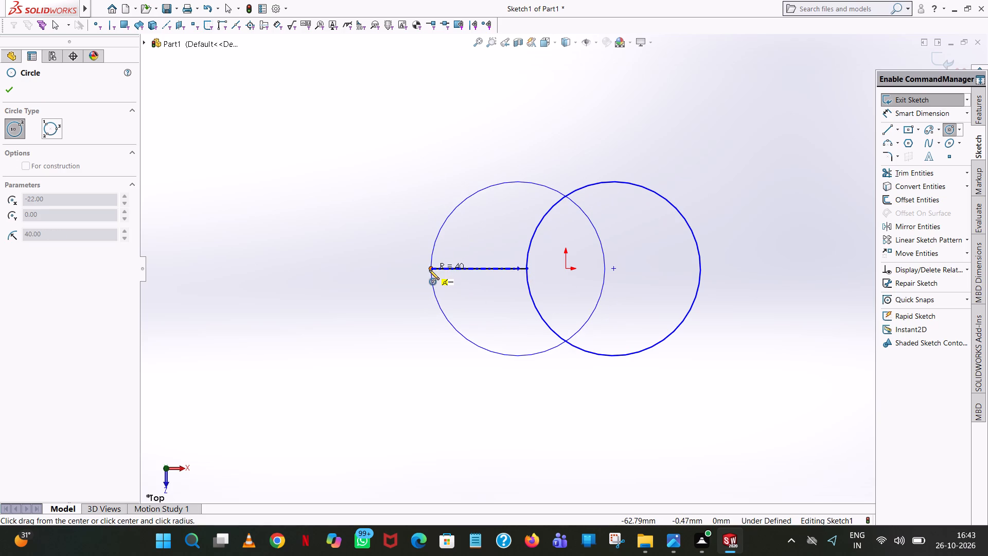
pyautogui.click(429, 270)
pyautogui.rightClick(429, 270)
pyautogui.click(481, 280)
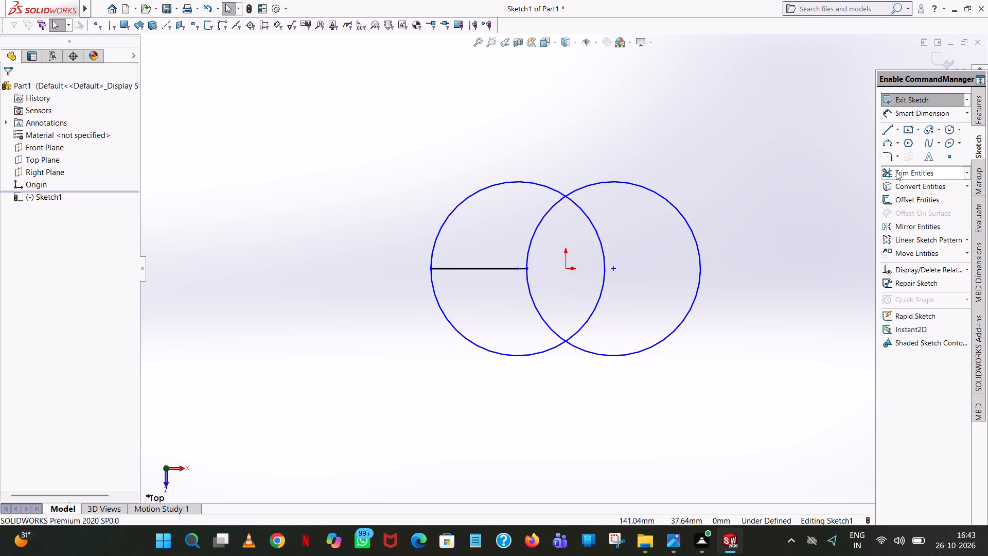
# Trim away the 40 mm construction-aid line and both inner arcs where the two circles overlap, leaving only the outer contour.
pyautogui.click(896, 171)
pyautogui.click(515, 267)
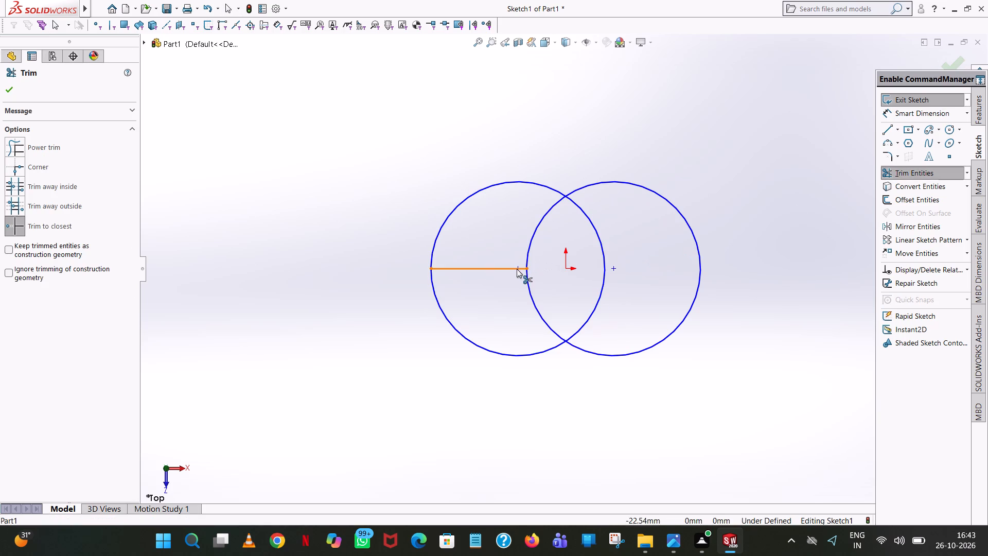
pyautogui.click(517, 269)
pyautogui.click(528, 264)
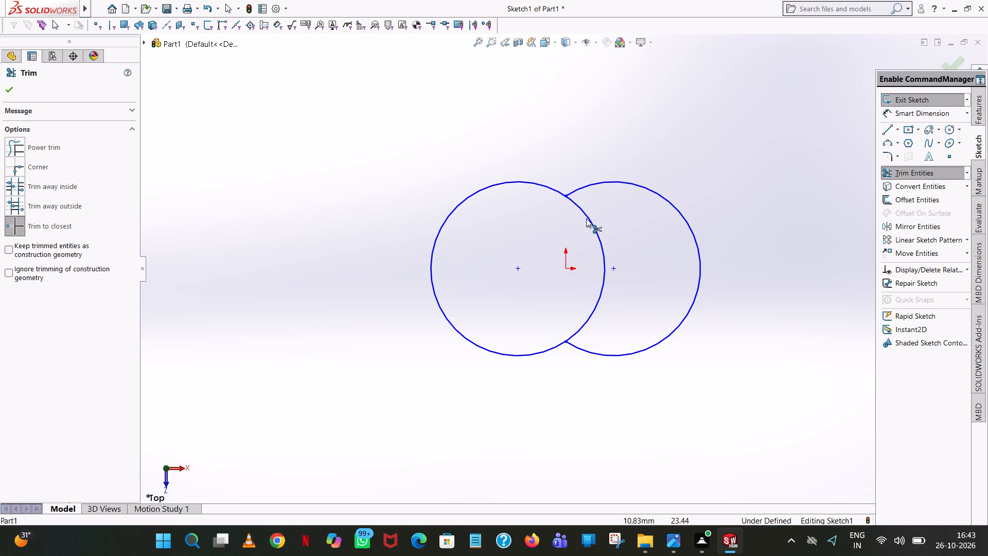
pyautogui.click(586, 218)
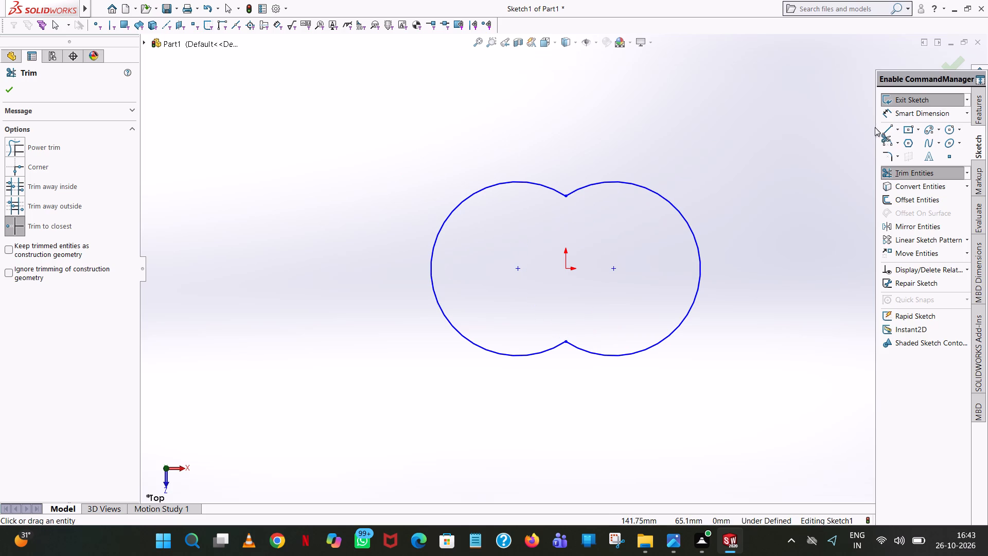
# Draw two 44 mm horizontal lines joining the arcs' tangent points, one on the +Z side and one on the −Z side.
pyautogui.click(877, 127)
pyautogui.click(884, 127)
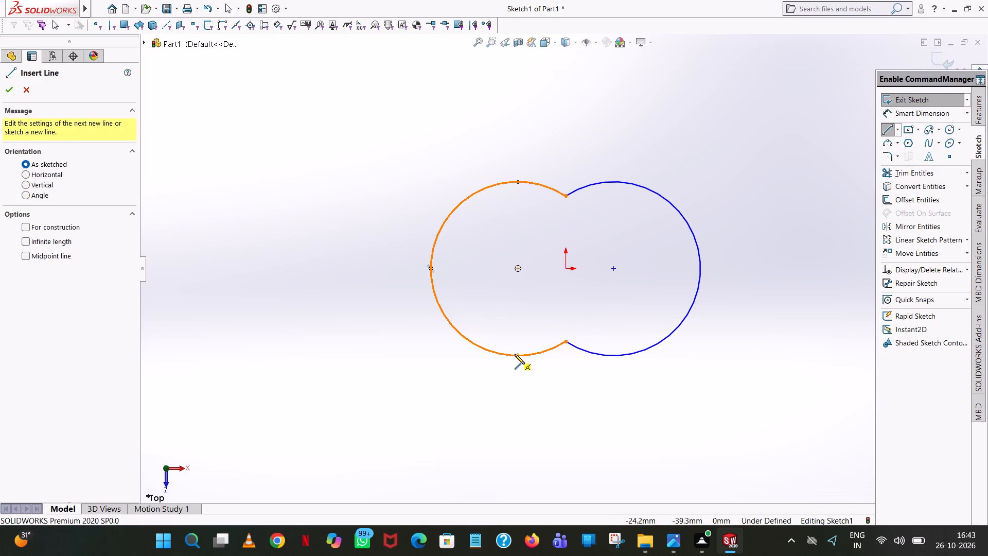
pyautogui.click(517, 354)
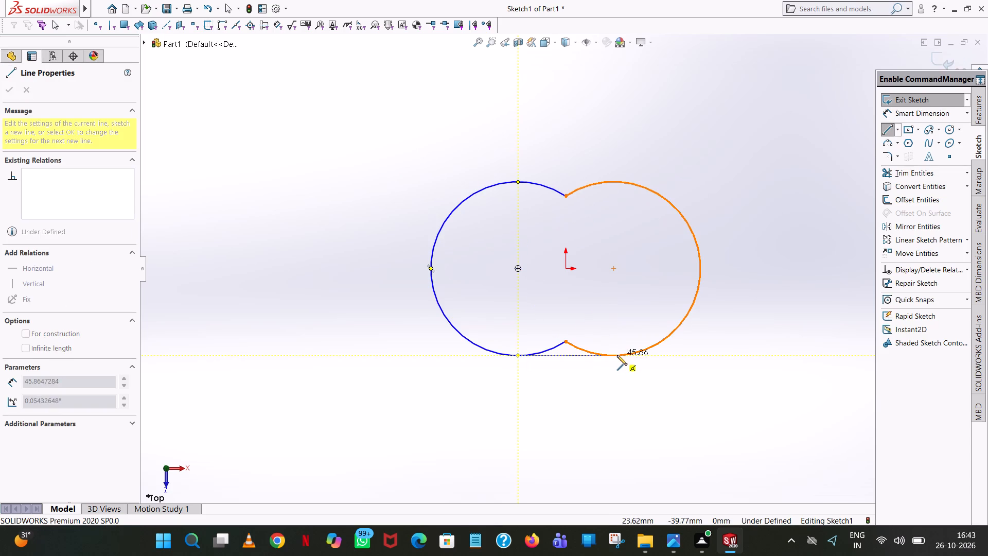
pyautogui.click(613, 356)
pyautogui.rightClick(613, 356)
pyautogui.click(645, 361)
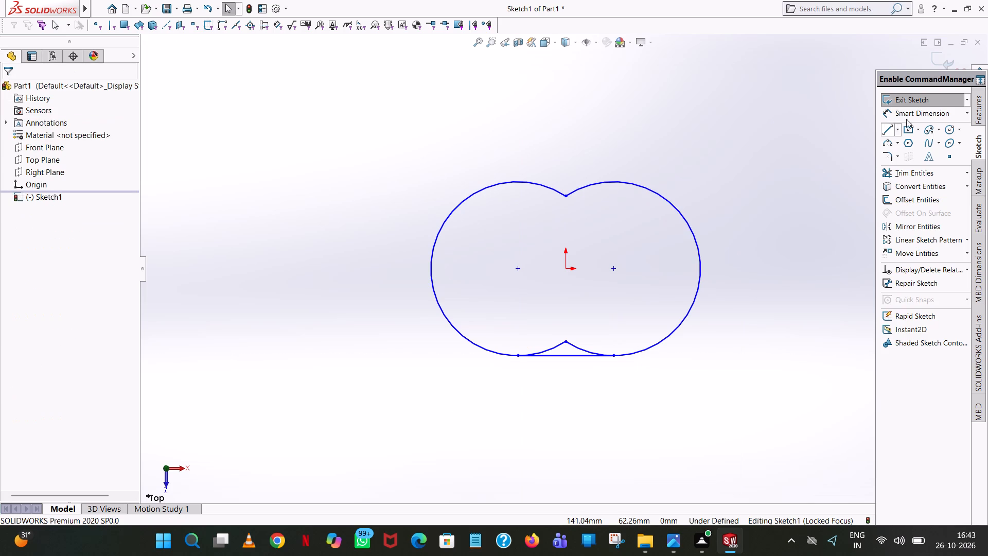
pyautogui.click(889, 129)
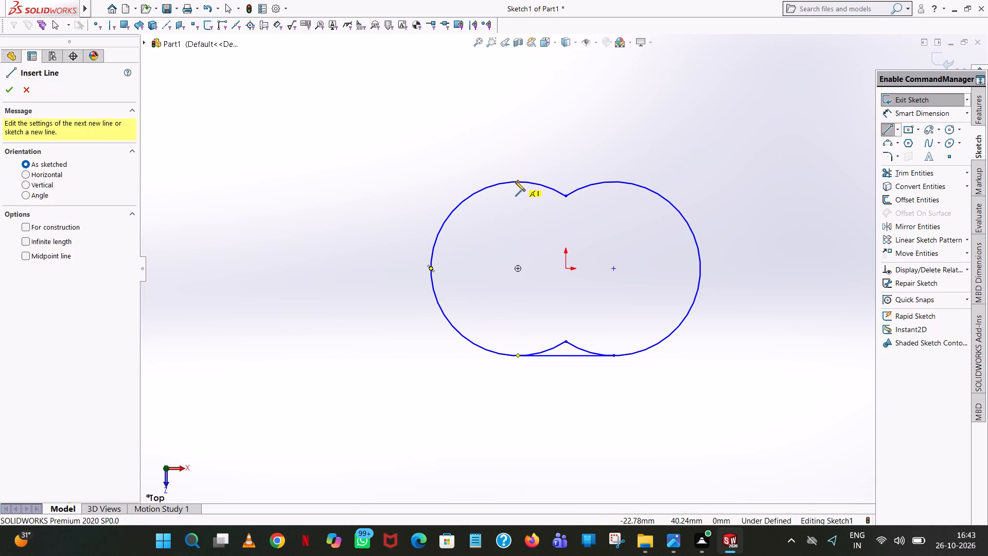
pyautogui.click(518, 181)
pyautogui.click(614, 181)
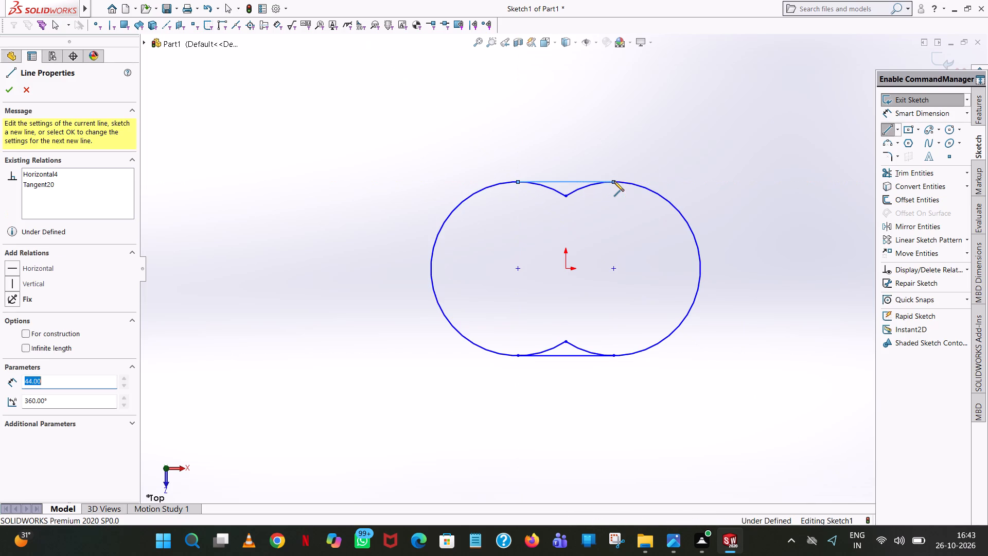
pyautogui.rightClick(614, 181)
pyautogui.click(647, 189)
# Trim the four leftover arc pieces between the two horizontal lines to leave a closed rounded-end profile.
pyautogui.click(921, 174)
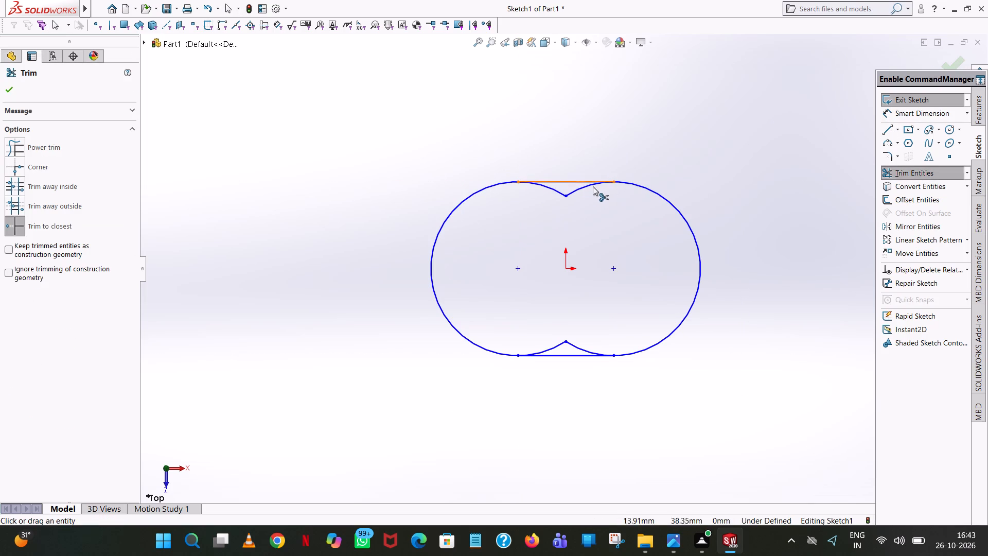
pyautogui.click(581, 187)
pyautogui.click(549, 189)
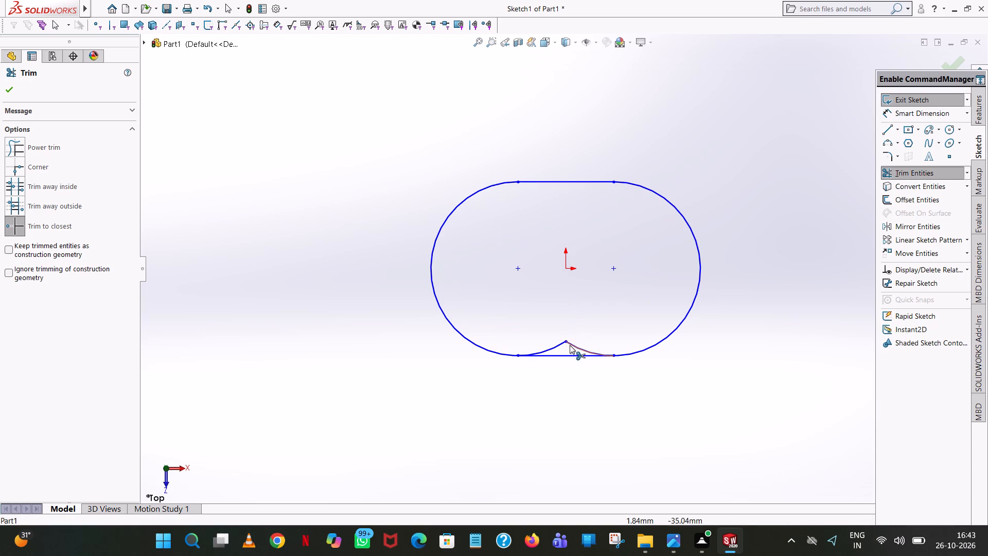
pyautogui.click(570, 345)
pyautogui.click(562, 345)
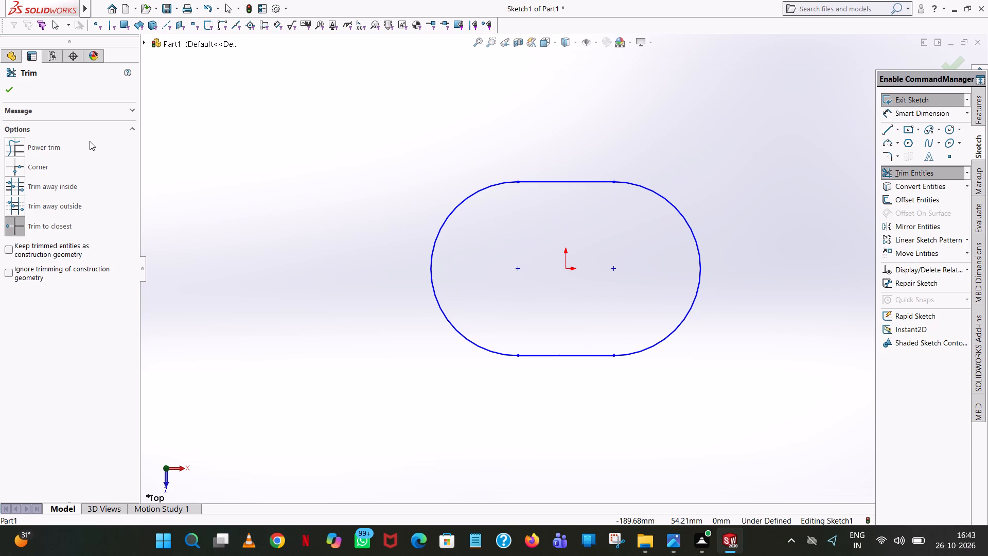
pyautogui.click(12, 94)
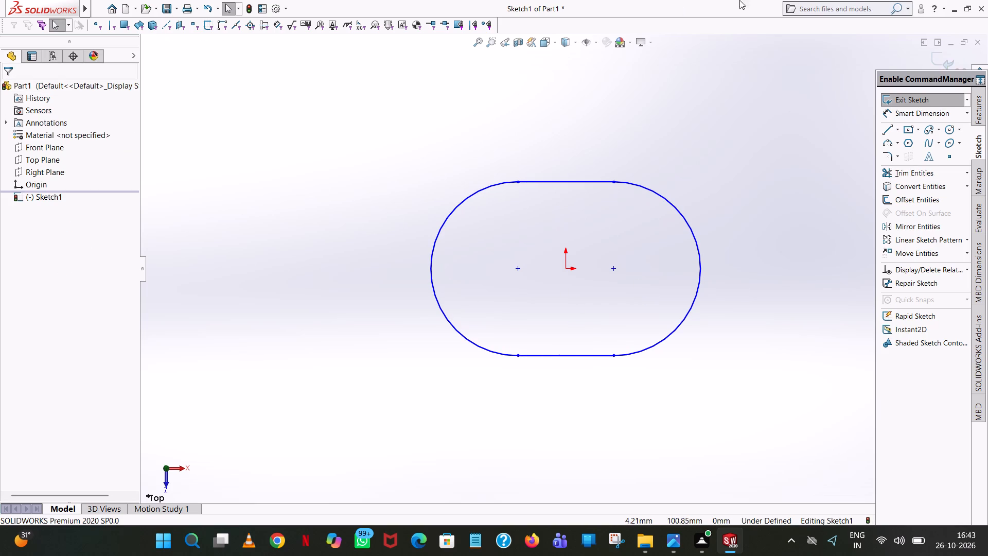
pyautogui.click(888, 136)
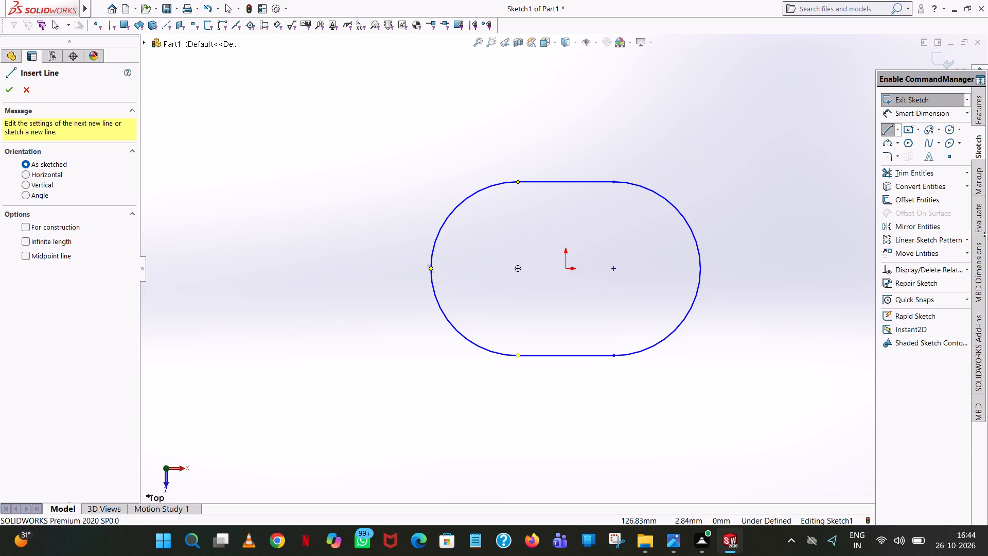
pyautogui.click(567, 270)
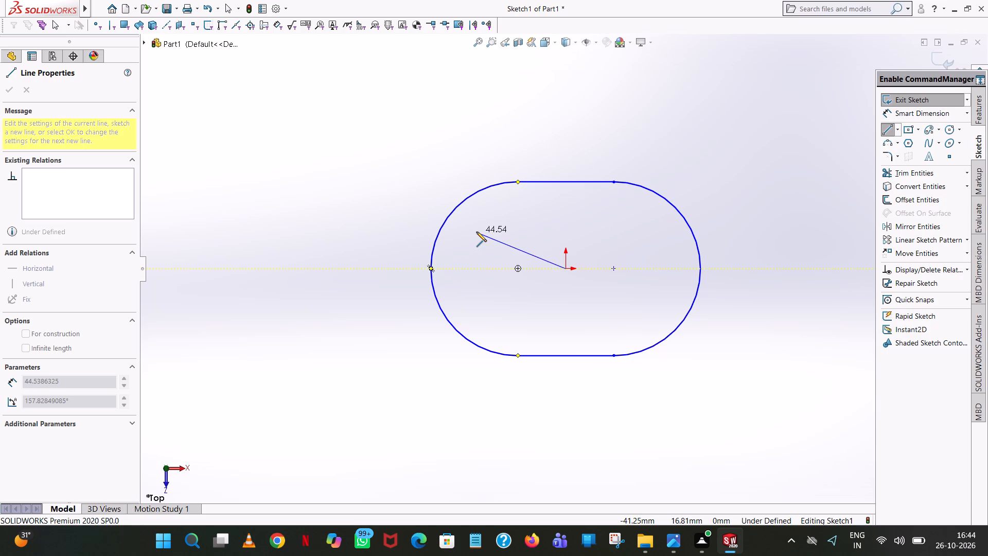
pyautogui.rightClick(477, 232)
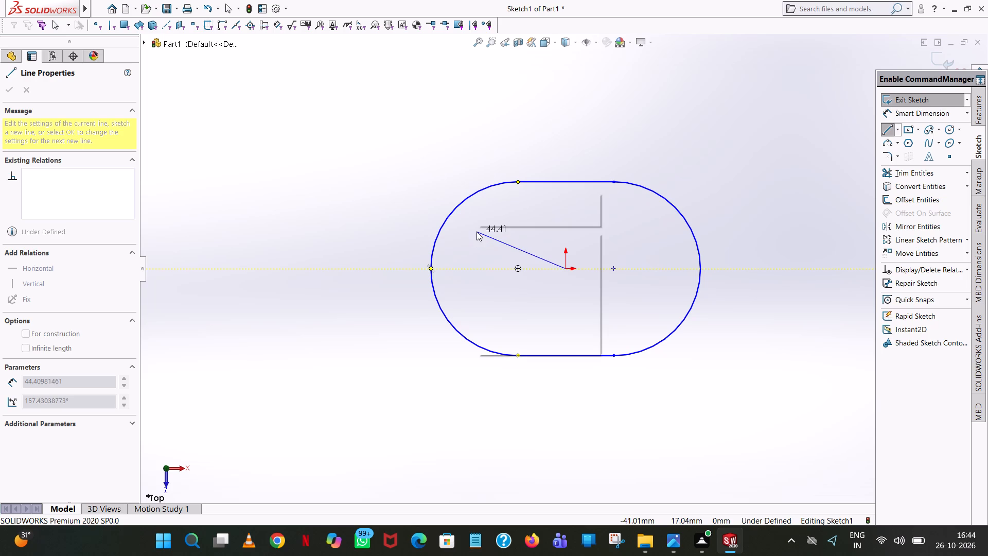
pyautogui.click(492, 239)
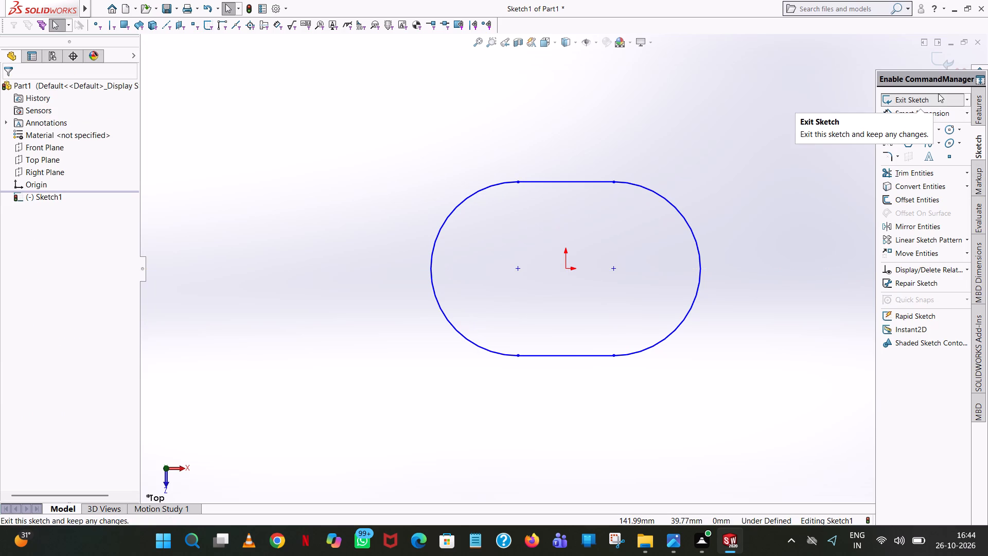
# Dimension the +X end arc with a radius of 40 mm.
pyautogui.click(918, 118)
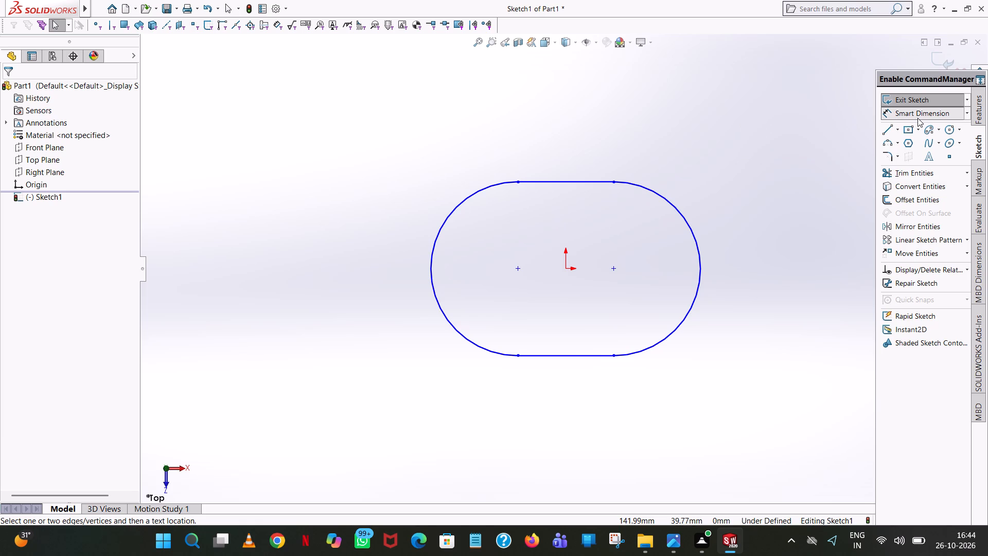
pyautogui.moveTo(918, 118); pyautogui.dragTo(944, 122)
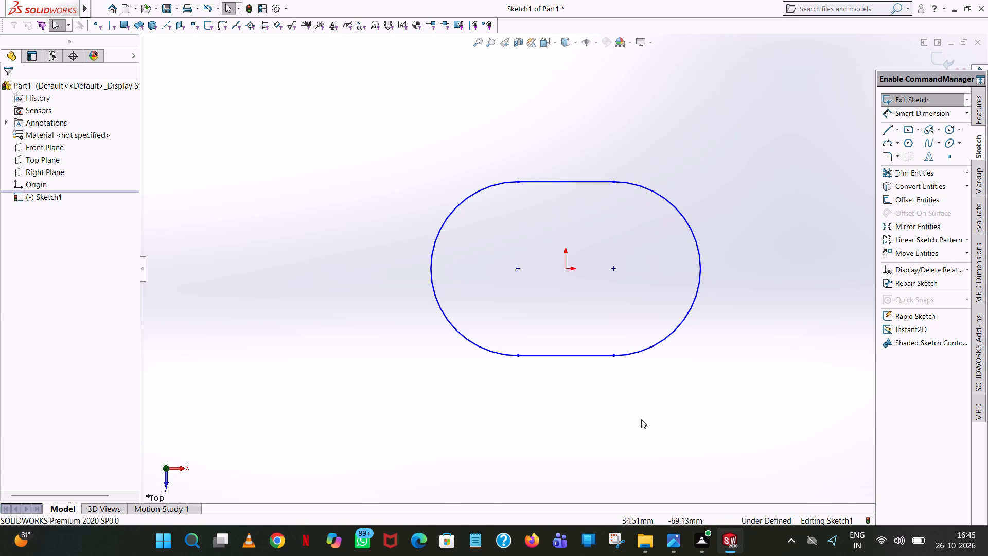
pyautogui.click(939, 117)
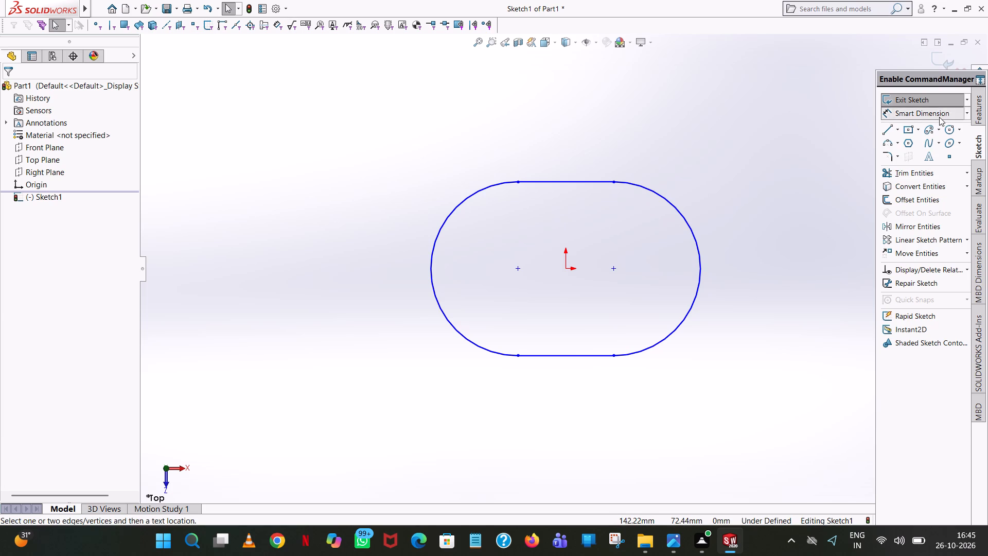
pyautogui.click(682, 213)
pyautogui.click(813, 142)
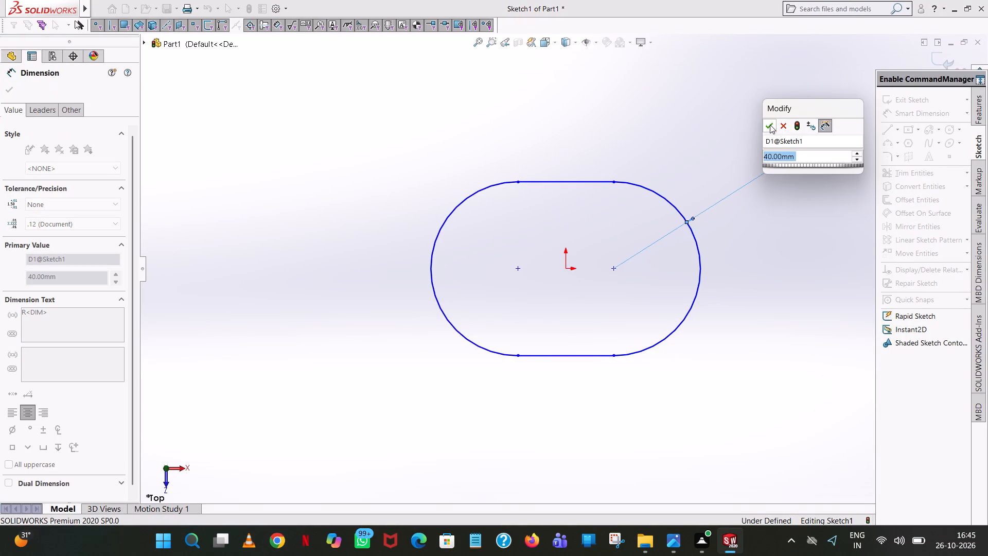
pyautogui.click(770, 125)
pyautogui.click(665, 110)
# Dimension the straight edge on the −Z side between its two endpoints as 44 mm.
pyautogui.click(616, 184)
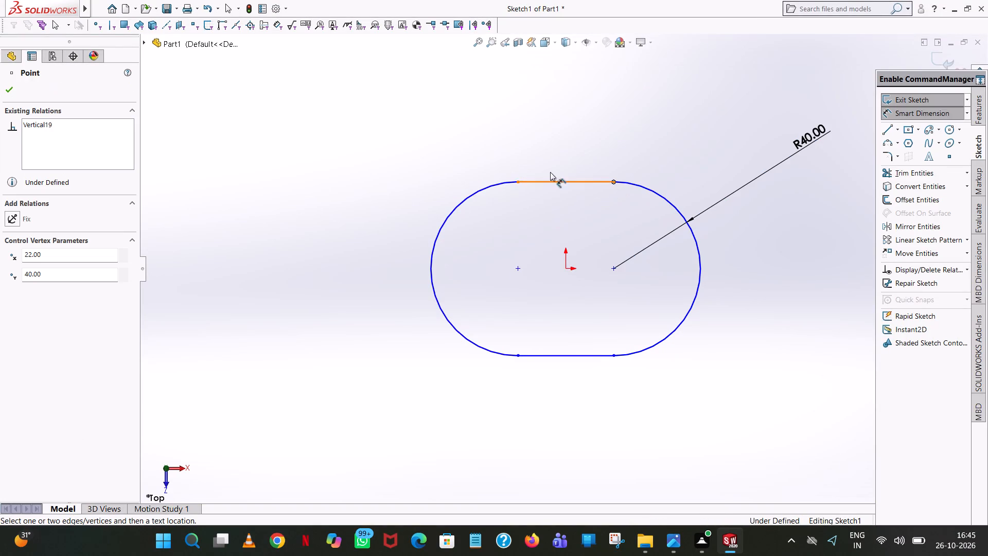
pyautogui.click(518, 182)
pyautogui.click(535, 111)
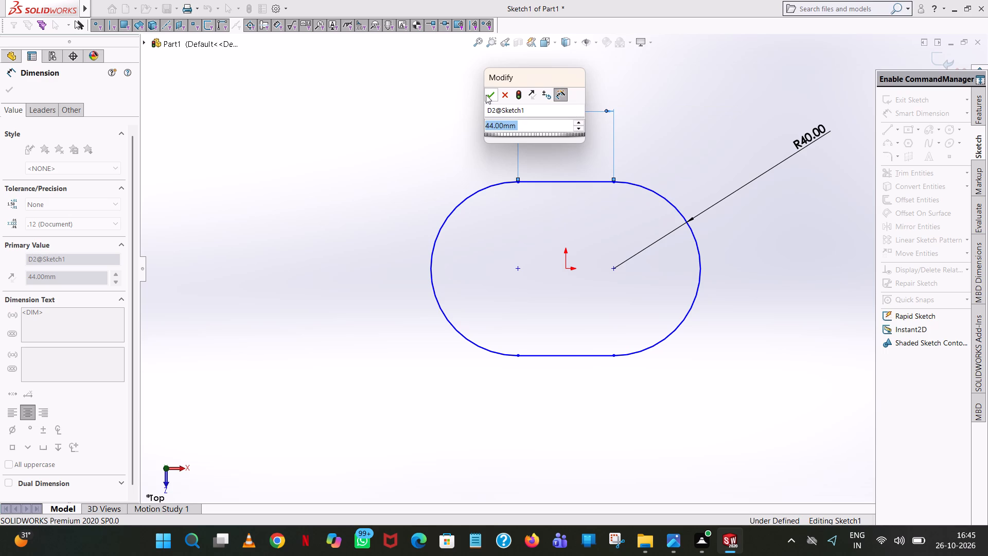
pyautogui.click(486, 94)
pyautogui.click(375, 119)
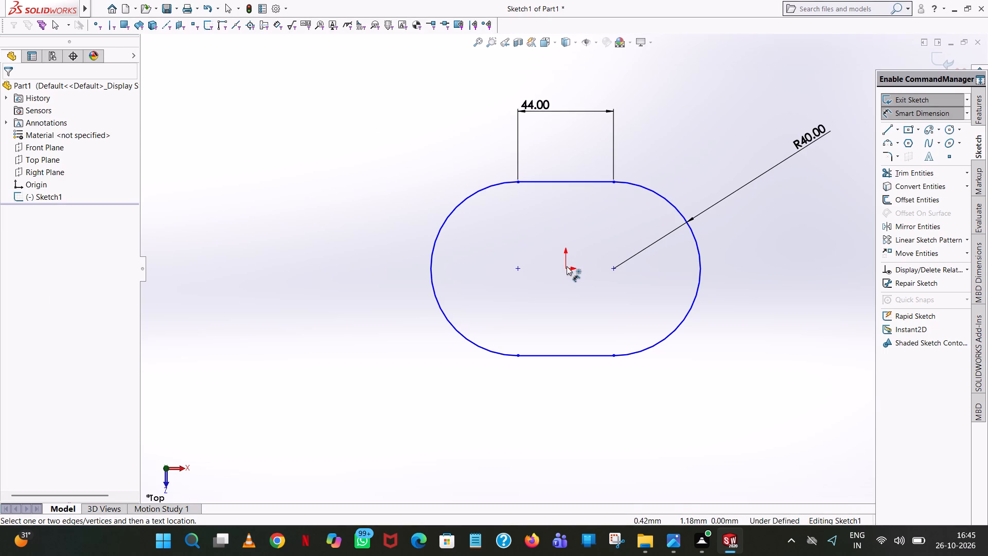
# Dimension the distance from the origin to the +X arc's centre as 22 mm.
pyautogui.click(567, 266)
pyautogui.click(615, 270)
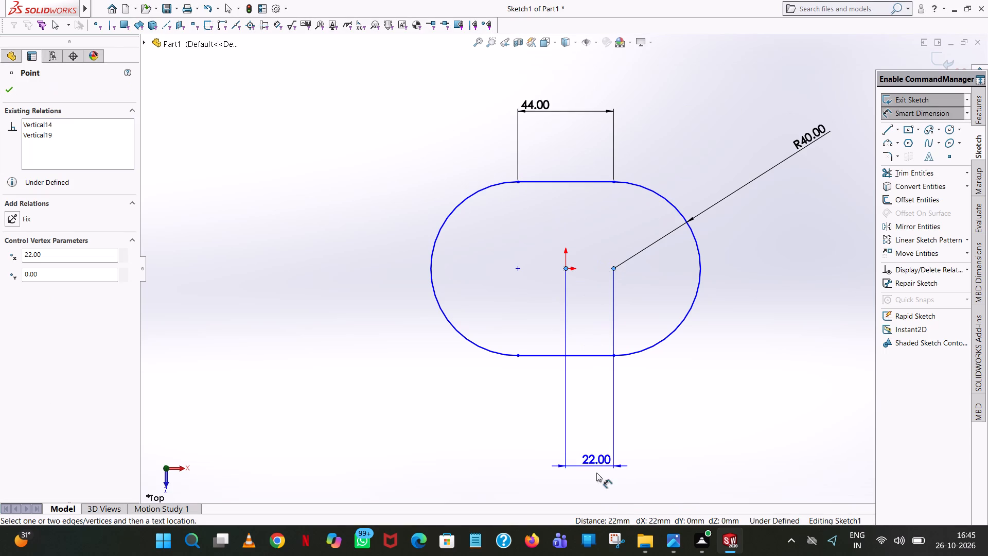
pyautogui.click(600, 410)
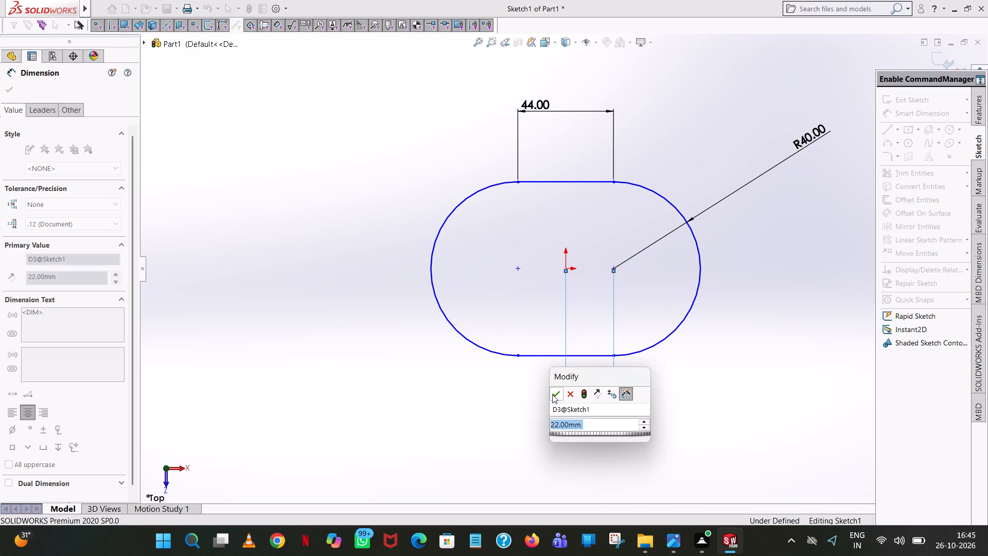
pyautogui.click(552, 395)
pyautogui.click(715, 363)
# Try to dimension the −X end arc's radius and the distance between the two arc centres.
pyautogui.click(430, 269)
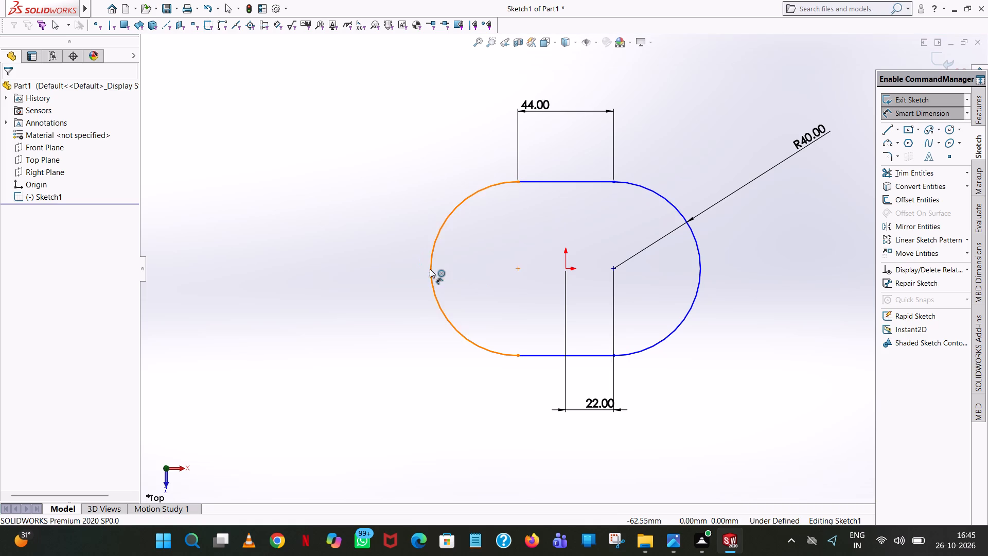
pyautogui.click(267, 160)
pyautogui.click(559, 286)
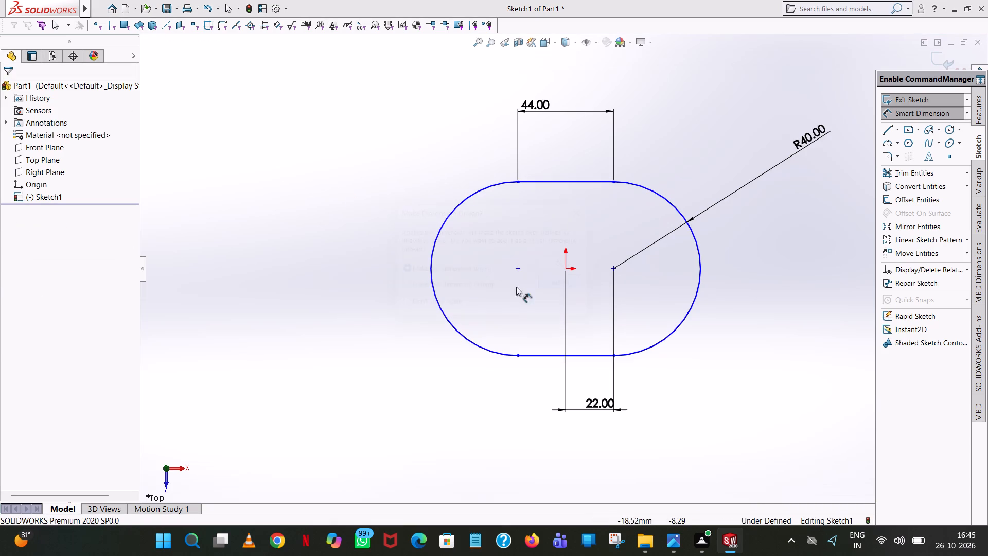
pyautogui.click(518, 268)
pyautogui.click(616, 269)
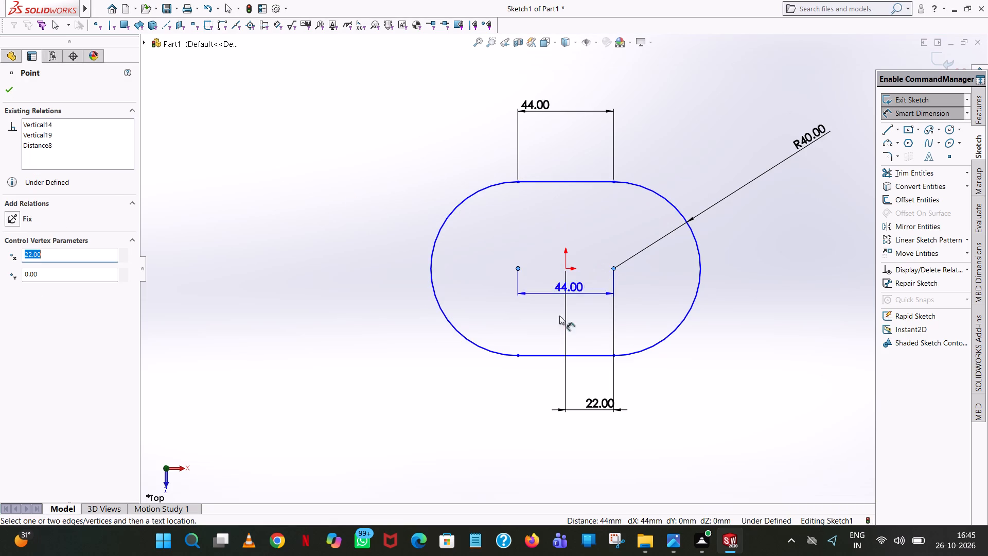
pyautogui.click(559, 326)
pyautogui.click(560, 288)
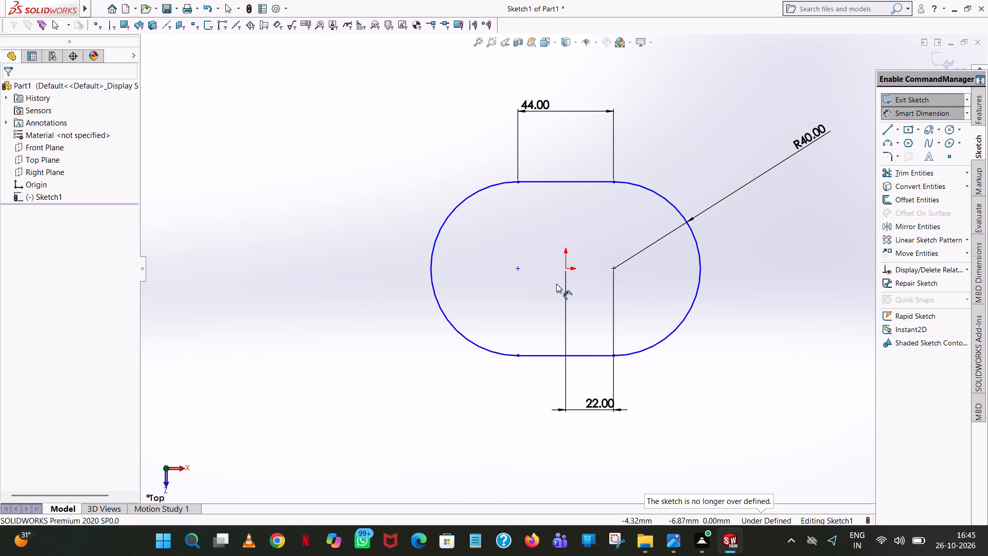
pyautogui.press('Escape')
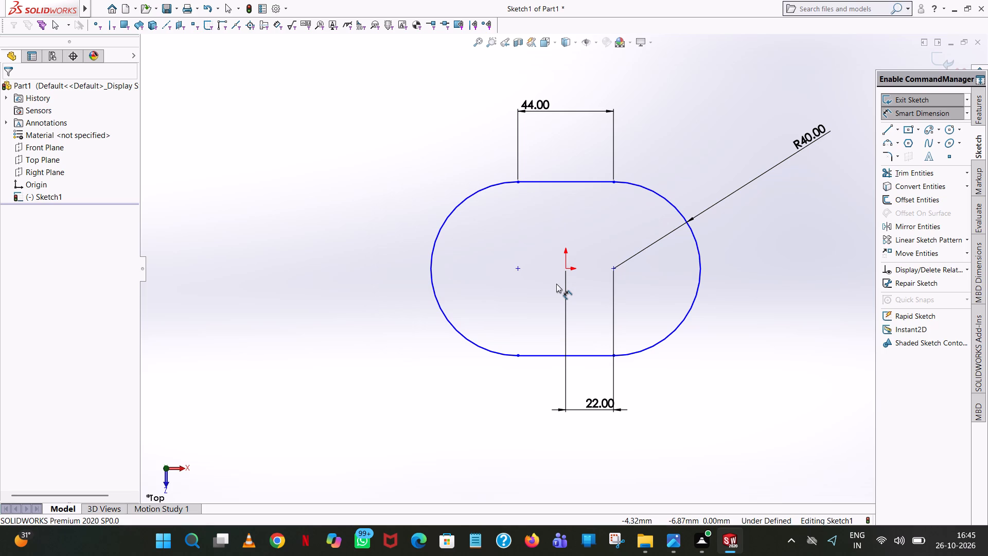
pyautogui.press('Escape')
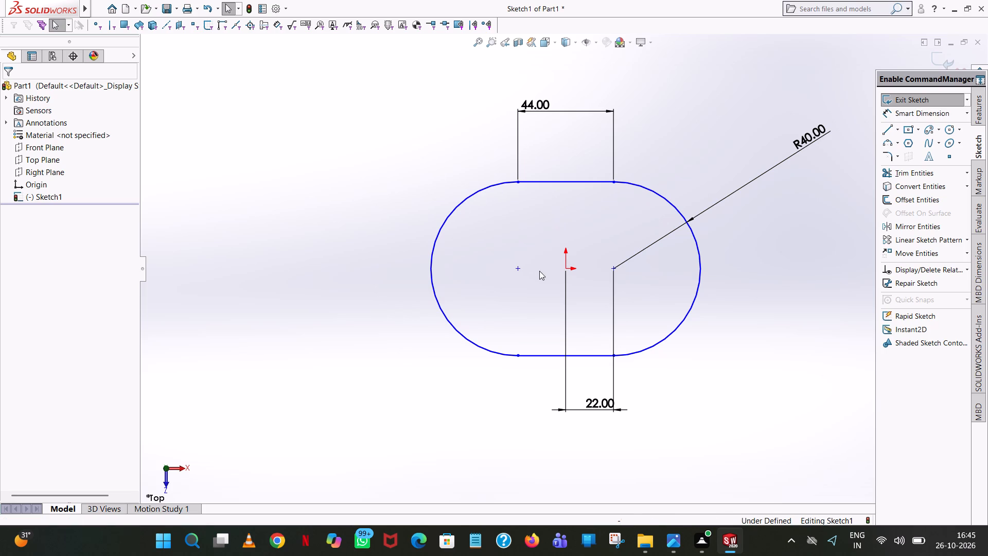
# Add a horizontal relation between the origin and the +X arc's centre point.
pyautogui.keyDown('ctrl'); pyautogui.click(567, 267); pyautogui.keyUp('ctrl')
pyautogui.keyDown('ctrl'); pyautogui.click(613, 270); pyautogui.keyUp('ctrl')
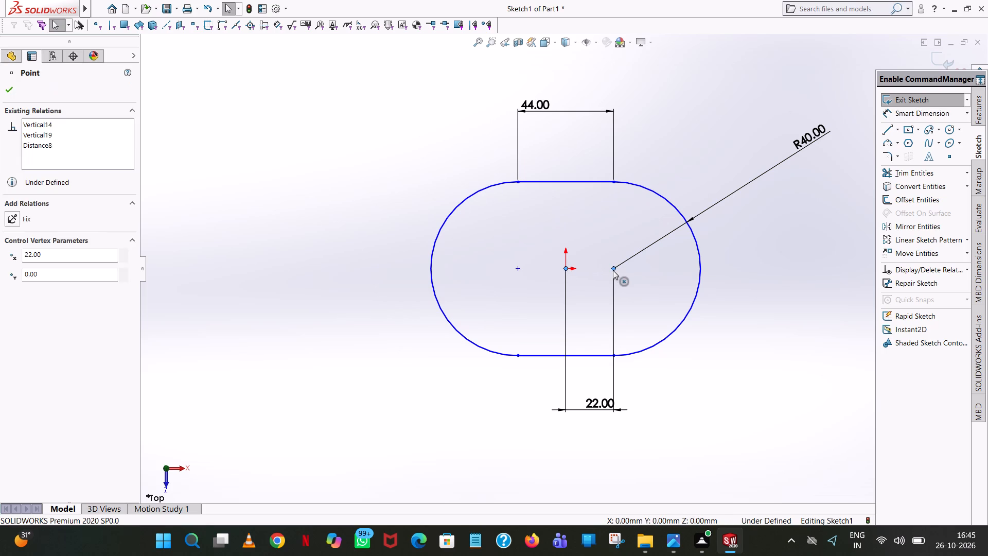
pyautogui.click(44, 271)
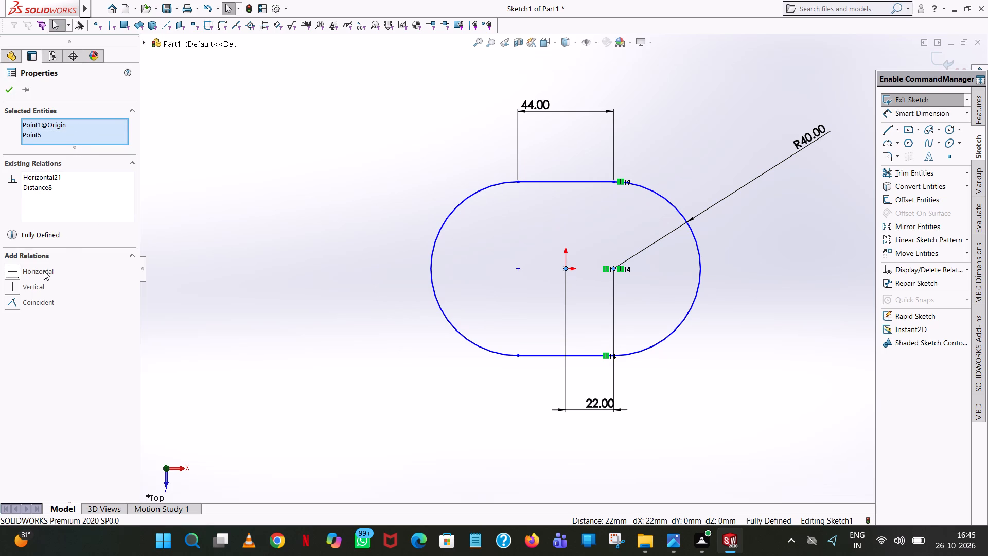
pyautogui.click(297, 173)
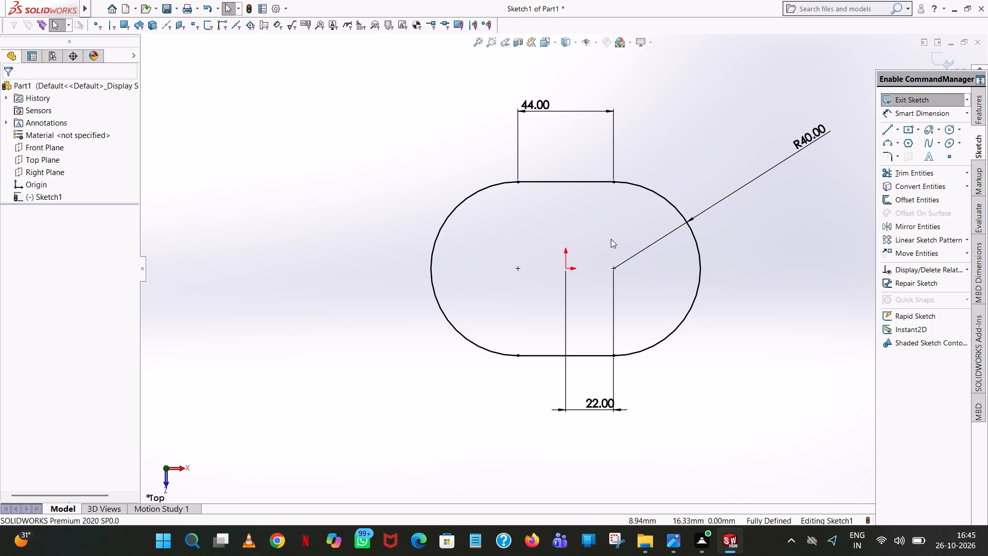
# Extrude the rounded-end profile as a blind boss 10 mm thick from the sketch plane.
pyautogui.click(983, 112)
pyautogui.click(949, 100)
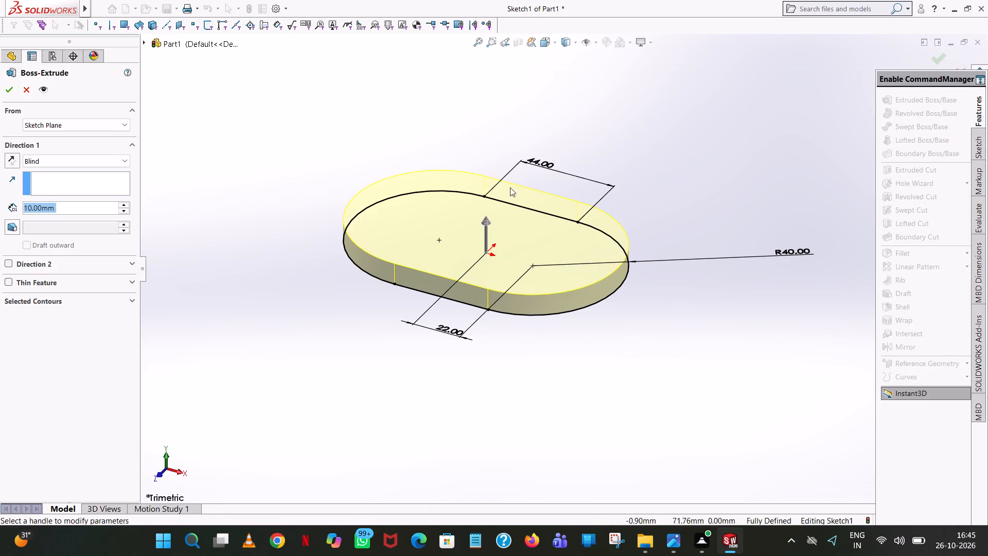
pyautogui.click(12, 92)
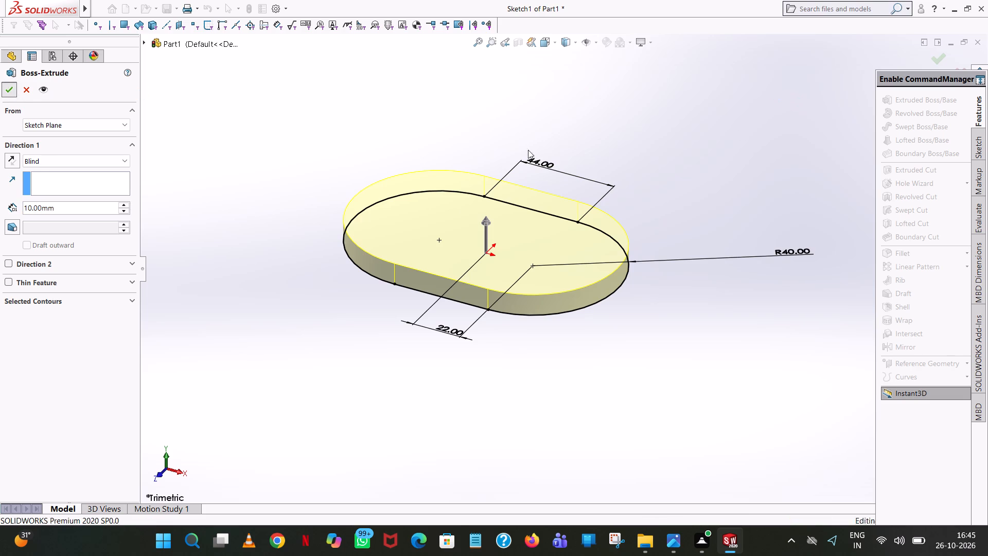
pyautogui.click(243, 204)
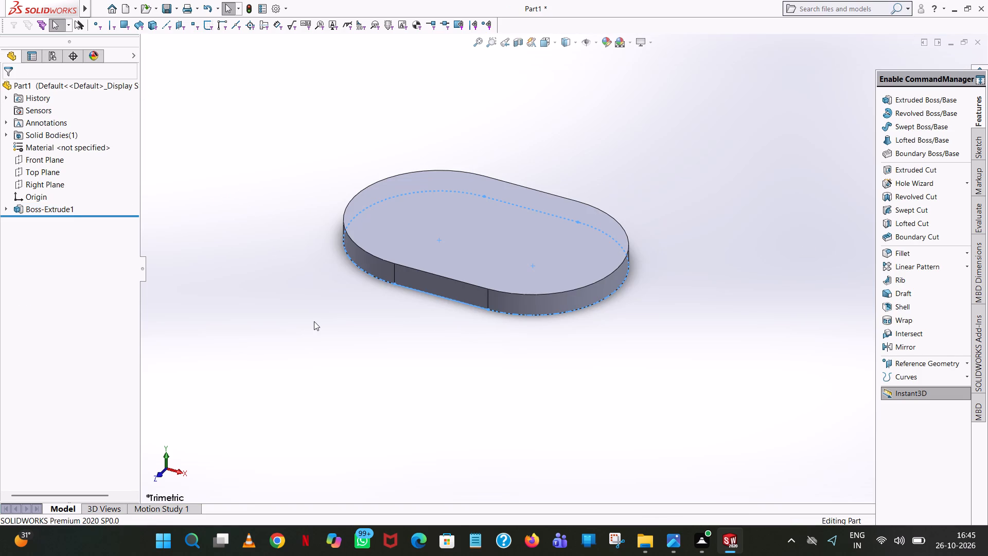
# Start an Extruded Cut sketch on the plate's large +Y face and view that face straight on.
pyautogui.moveTo(325, 312); pyautogui.dragTo(377, 302, button='middle')
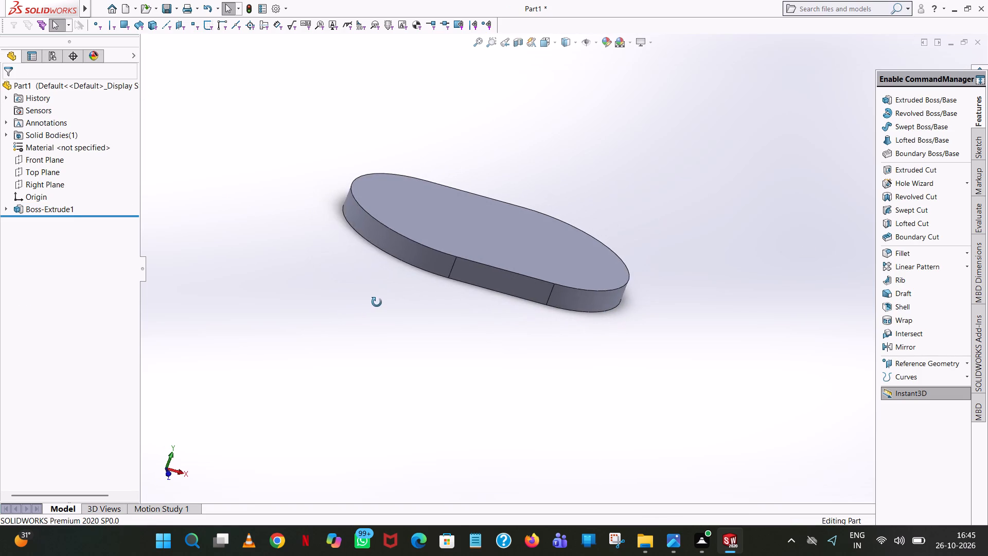
pyautogui.moveTo(377, 302); pyautogui.dragTo(354, 368, button='middle')
pyautogui.click(917, 169)
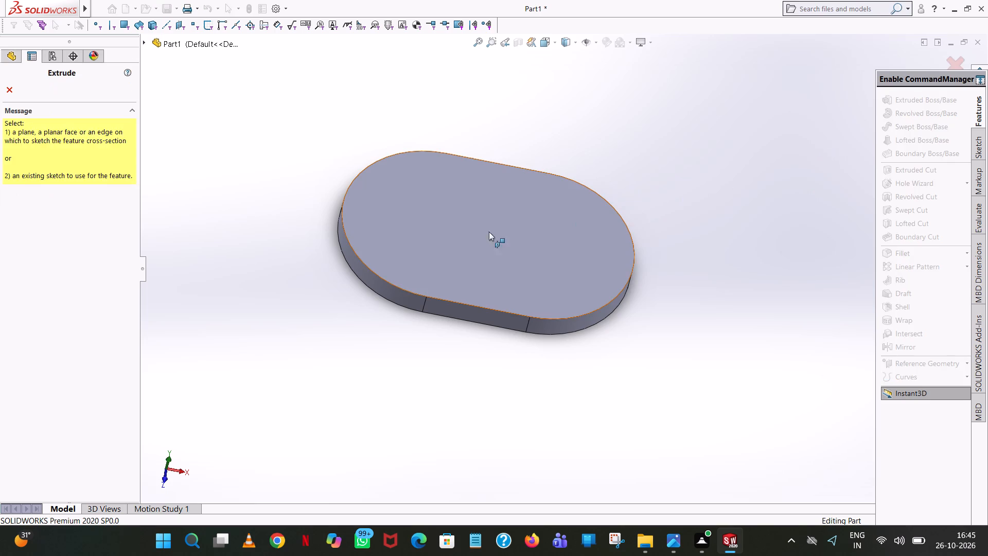
pyautogui.click(472, 241)
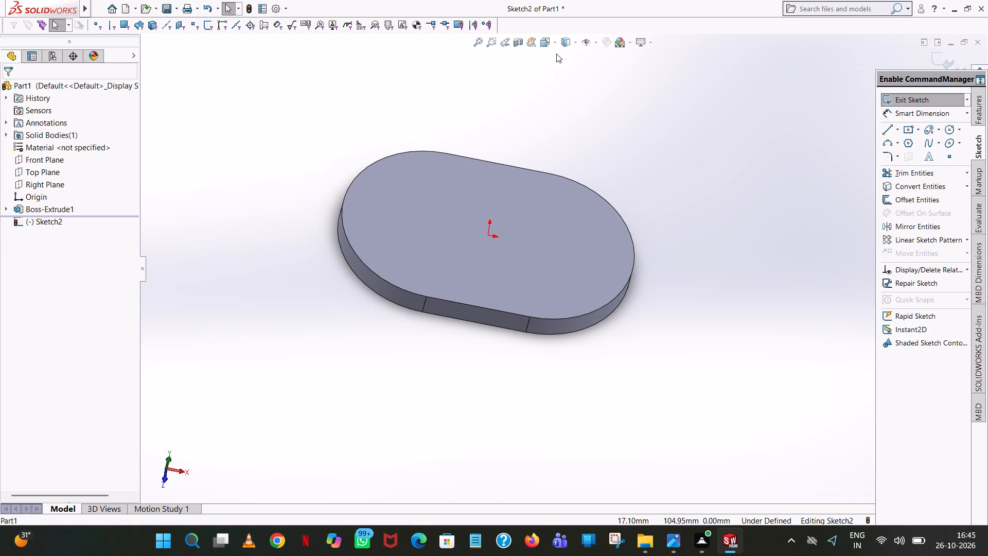
pyautogui.click(555, 42)
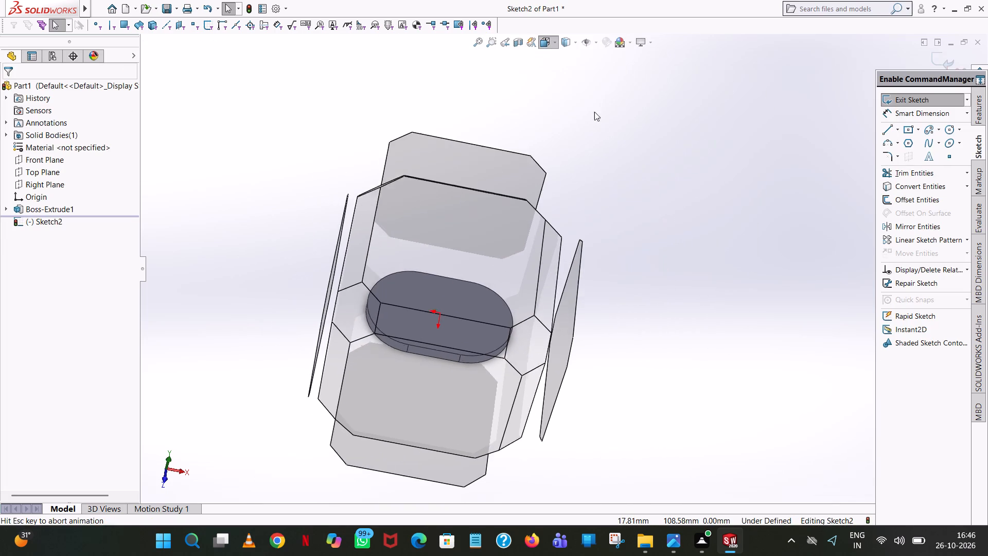
pyautogui.click(605, 108)
pyautogui.click(607, 101)
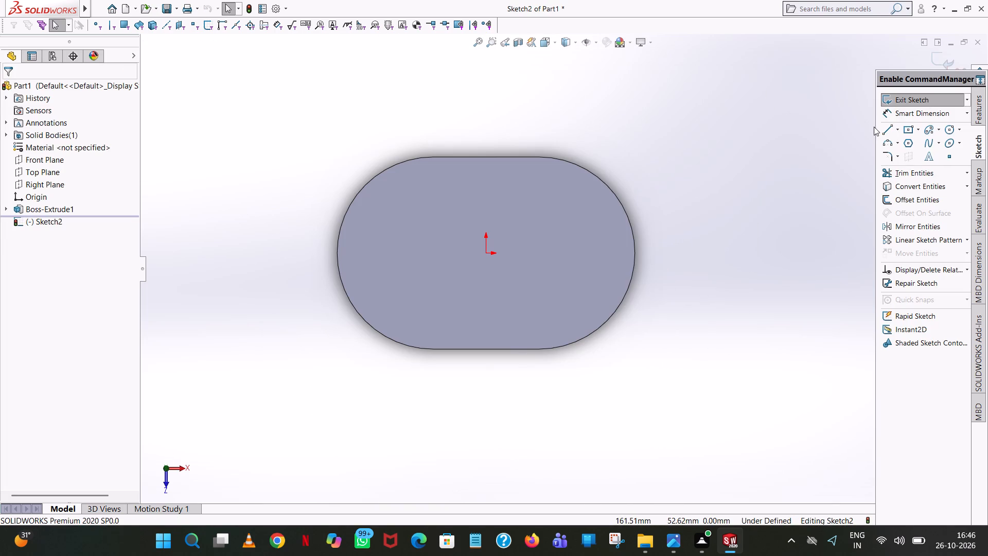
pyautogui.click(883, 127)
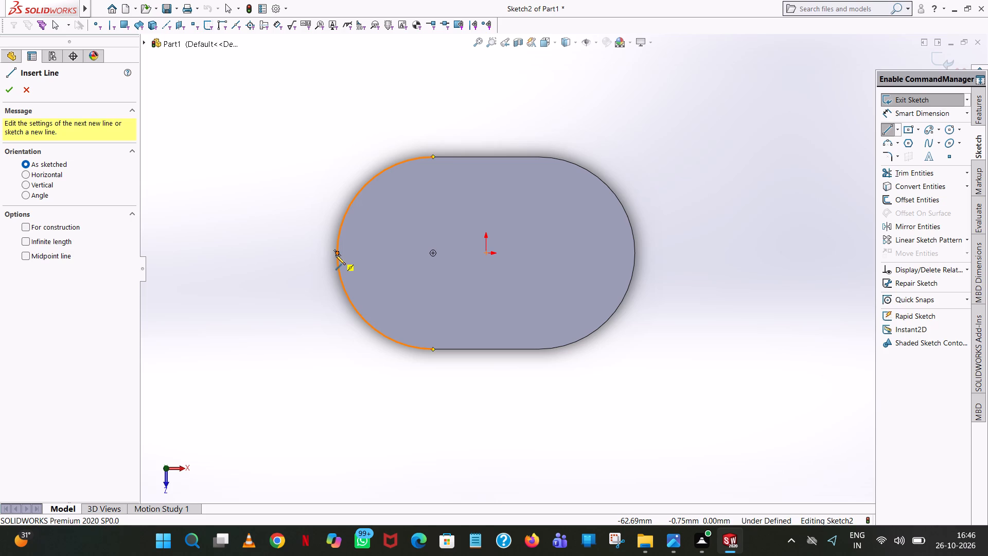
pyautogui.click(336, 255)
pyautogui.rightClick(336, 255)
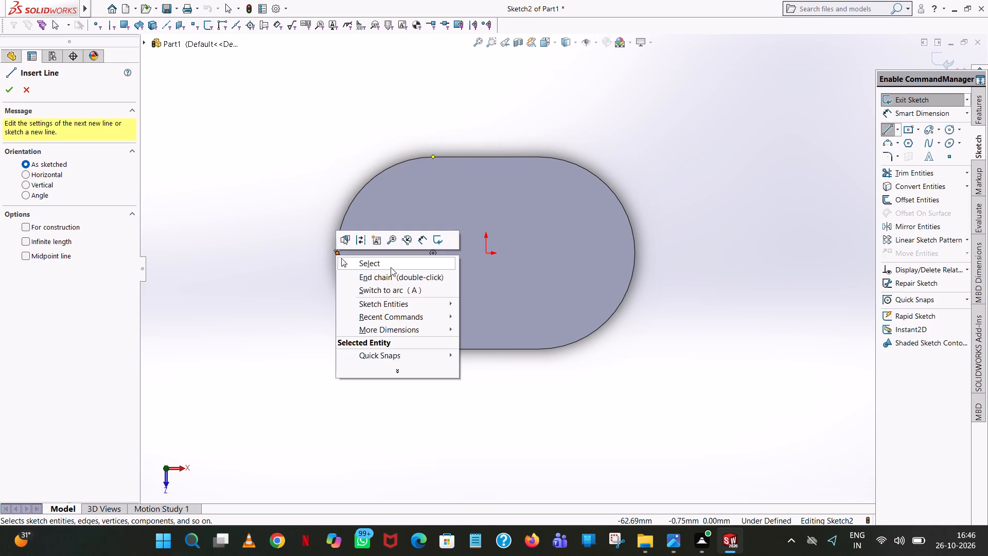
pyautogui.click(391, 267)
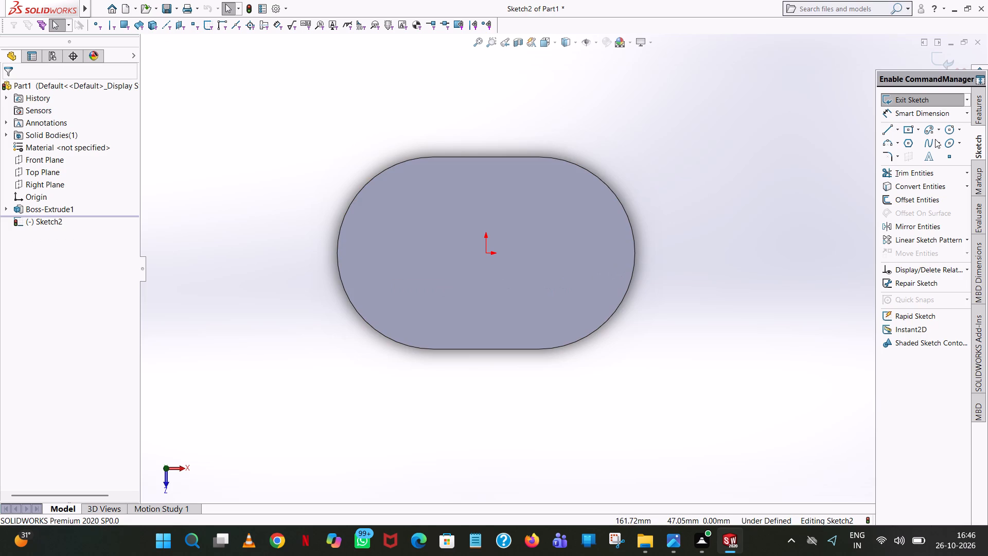
# Sketch circles centred on the plate's two end-arc centres, with radius 1 mm at +X and about 18 mm at −X.
pyautogui.click(947, 129)
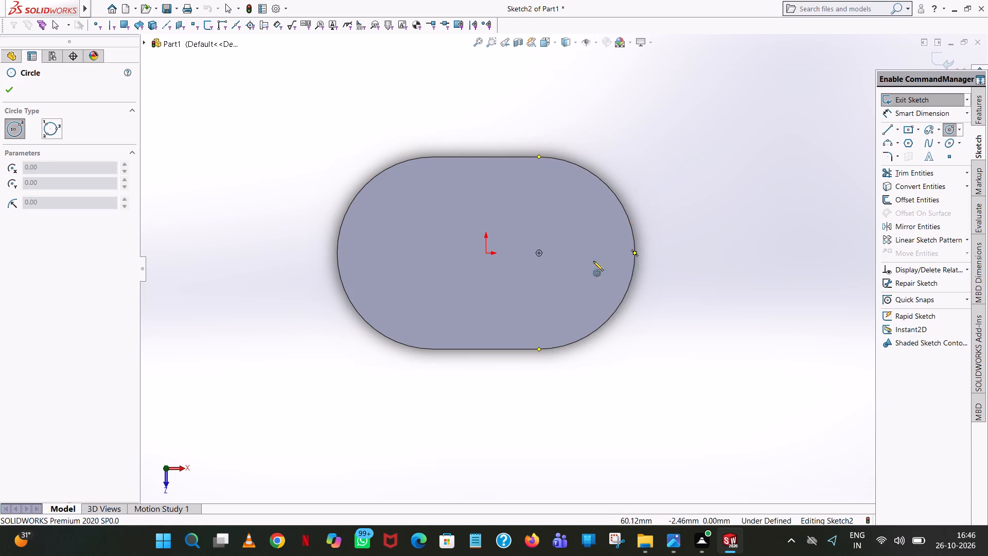
pyautogui.click(538, 252)
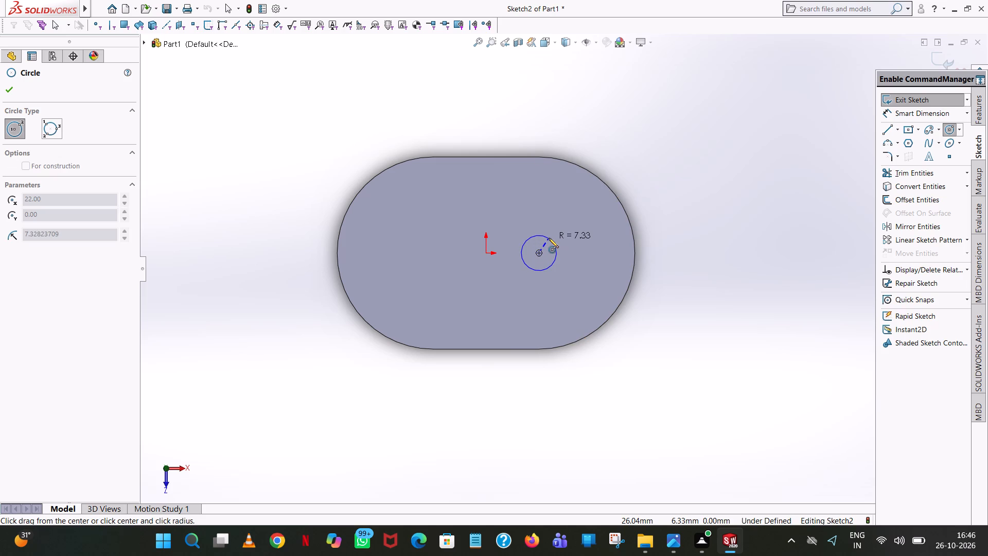
pyautogui.click(549, 238)
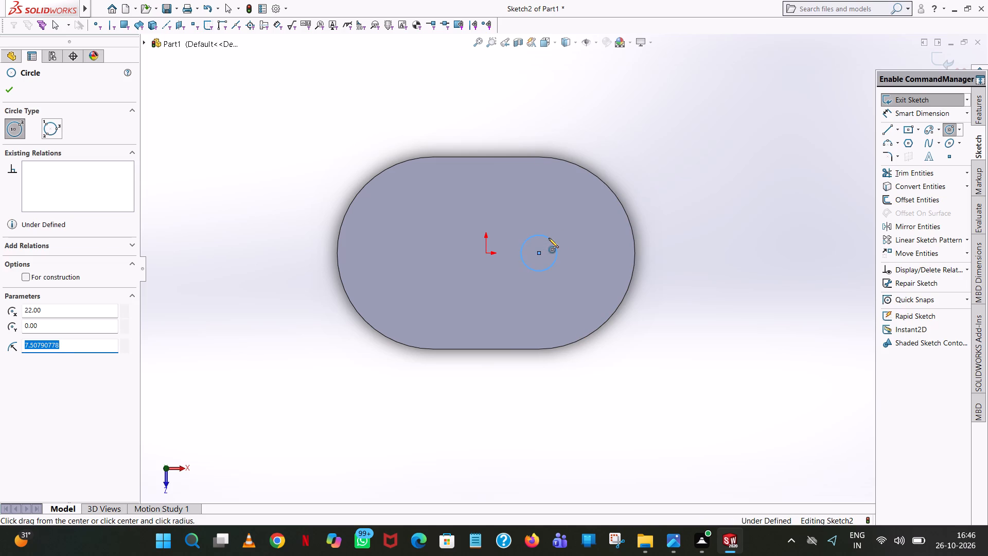
pyautogui.press('1')
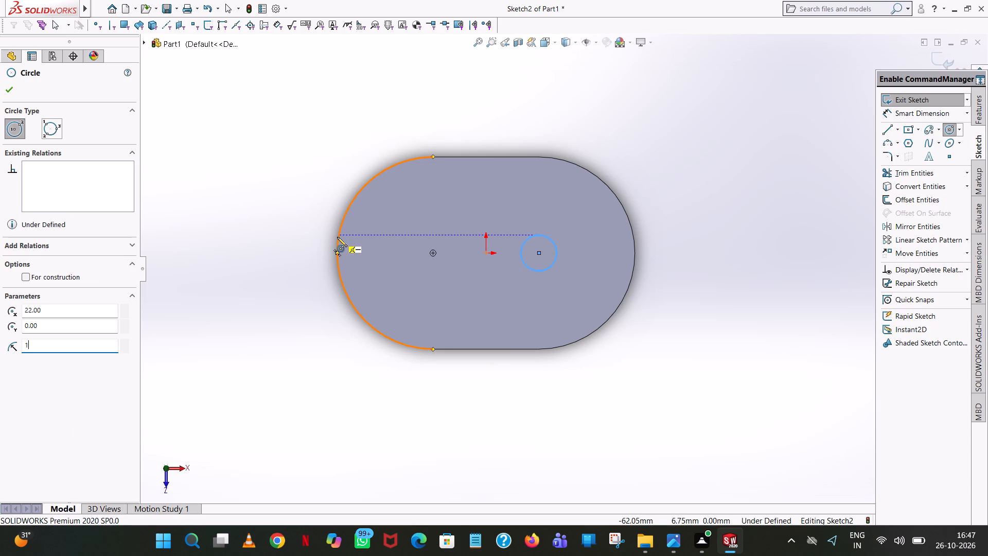
pyautogui.click(432, 253)
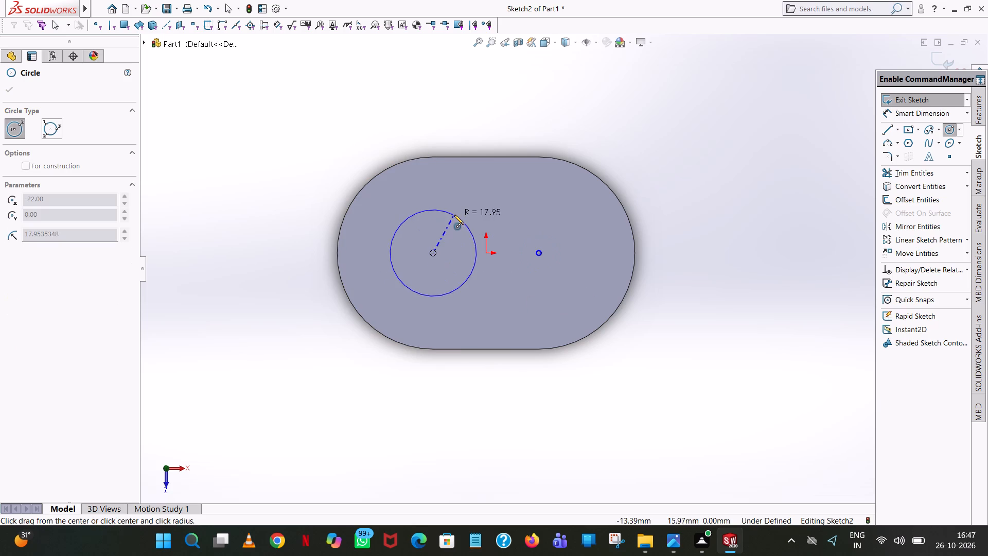
pyautogui.click(454, 215)
pyautogui.rightClick(454, 215)
pyautogui.click(491, 222)
# Set the radius of both the +X and −X circles to 16 mm.
pyautogui.scroll(-2, 540, 255)
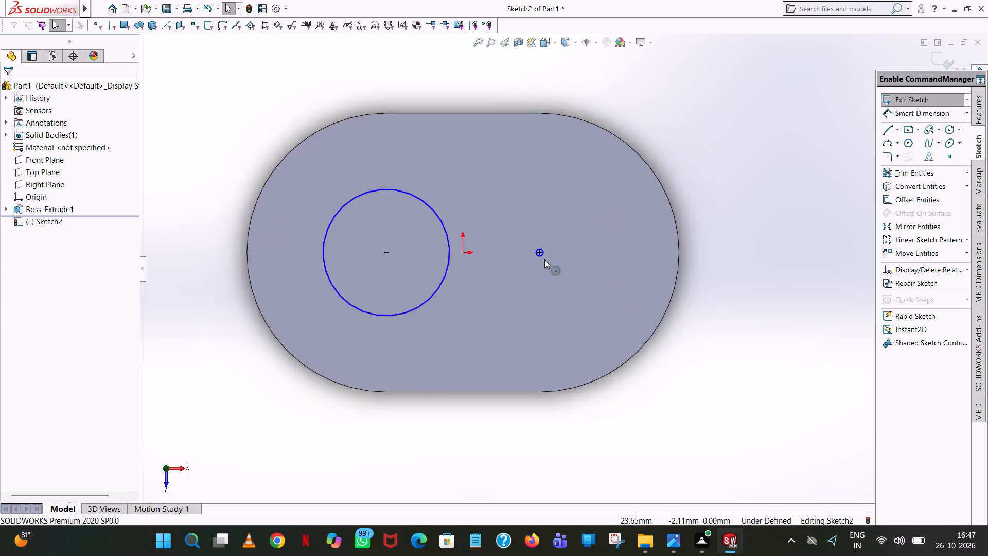
pyautogui.scroll(-3, 544, 259)
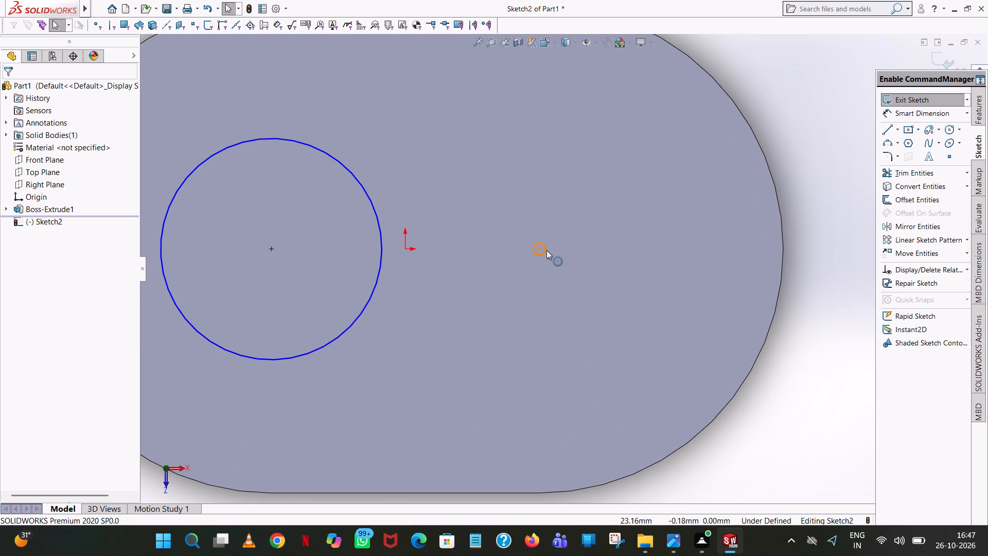
pyautogui.click(546, 250)
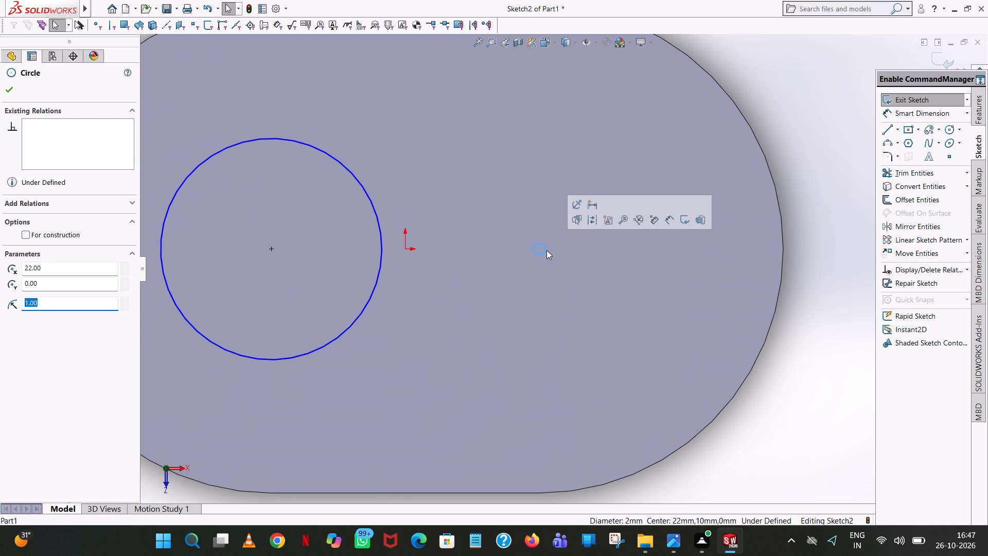
pyautogui.write('16')
pyautogui.press('Return')
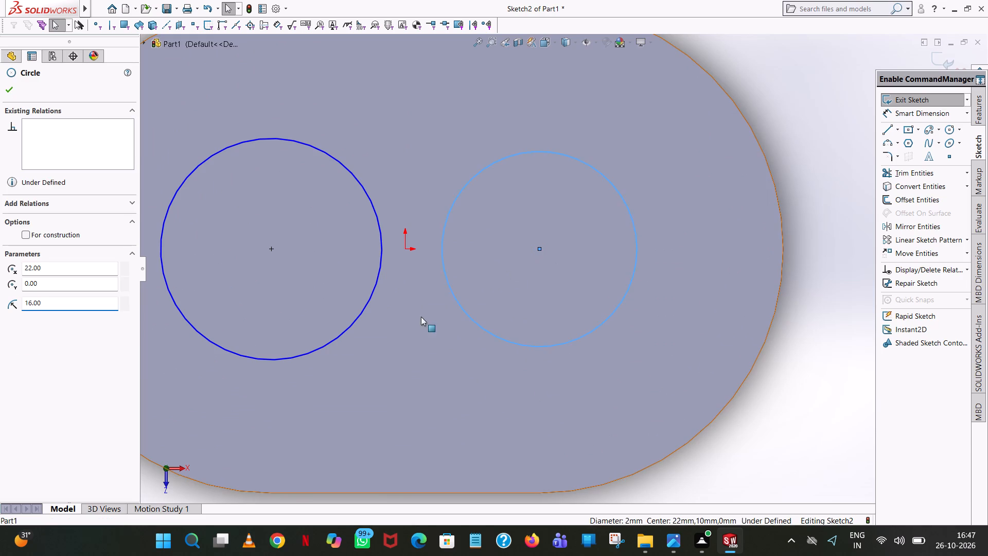
pyautogui.click(365, 304)
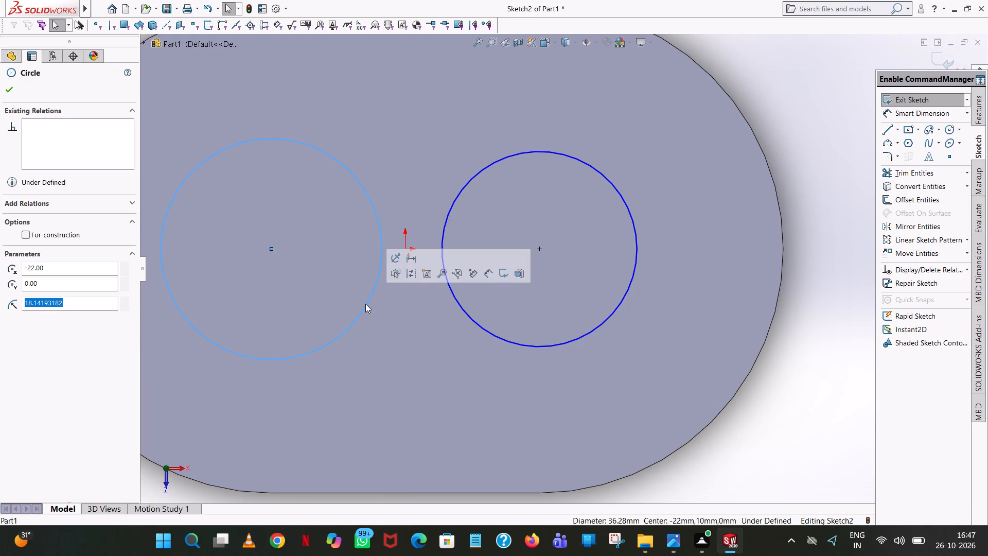
pyautogui.write('16')
pyautogui.press('Return')
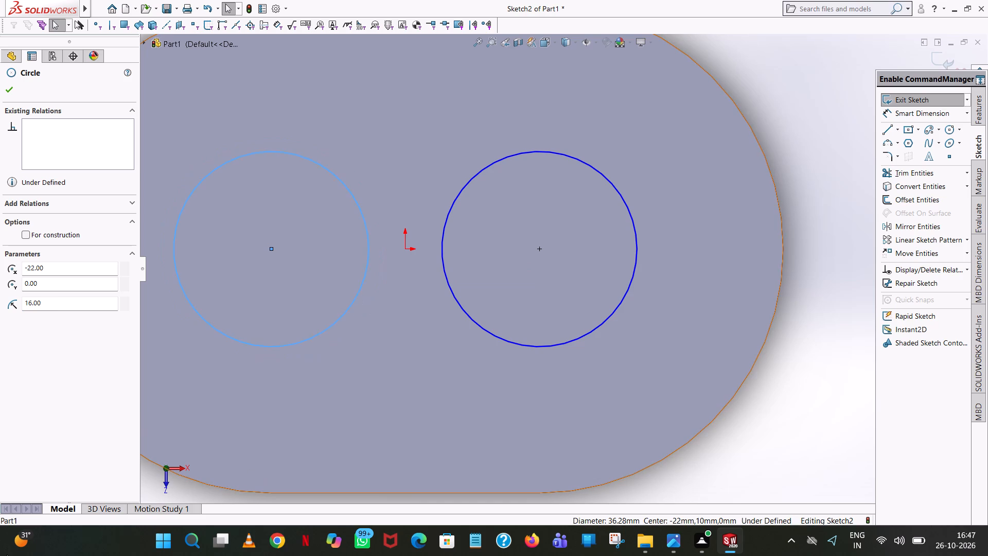
pyautogui.click(796, 91)
# Draw two horizontal 44 mm lines joining the circles at their −Z and +Z quadrant points.
pyautogui.click(887, 128)
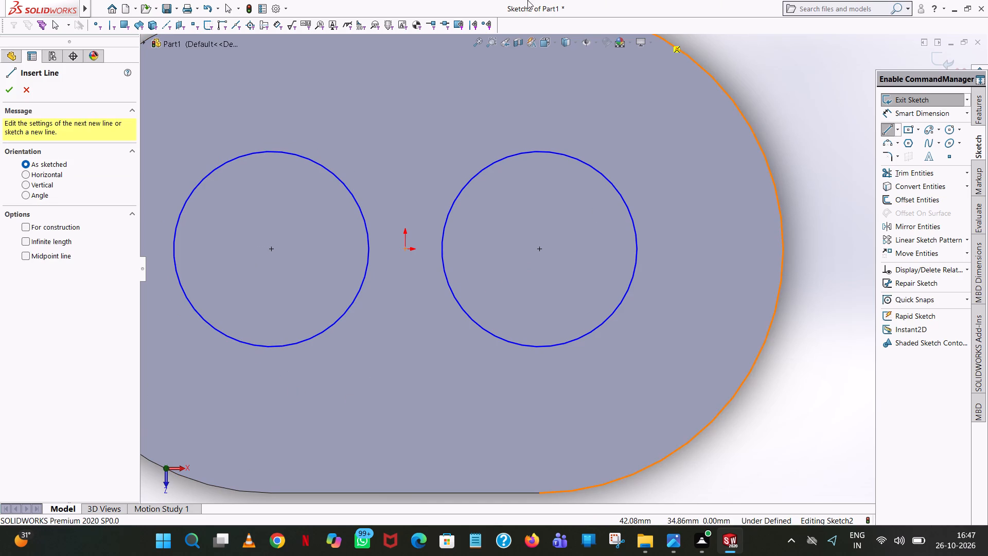
pyautogui.click(271, 151)
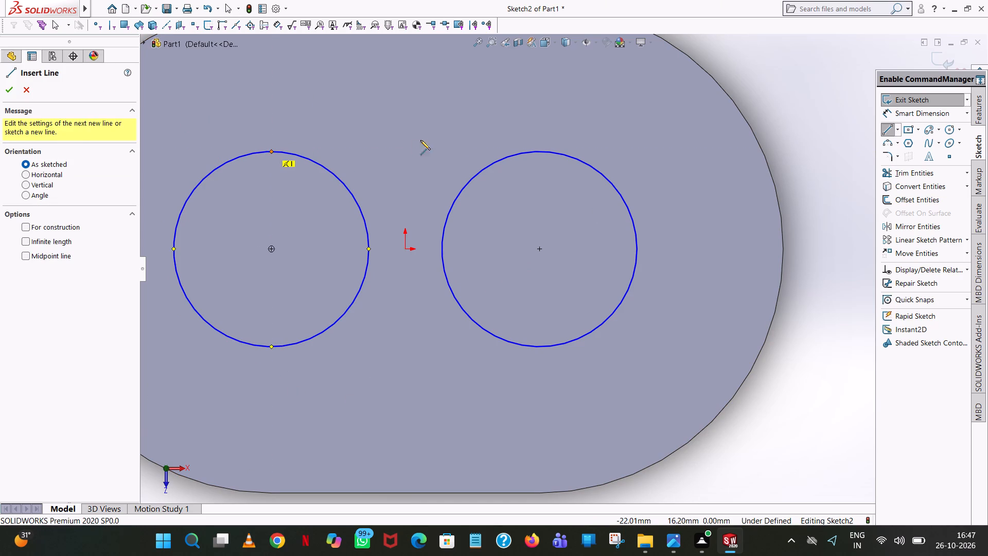
pyautogui.click(541, 150)
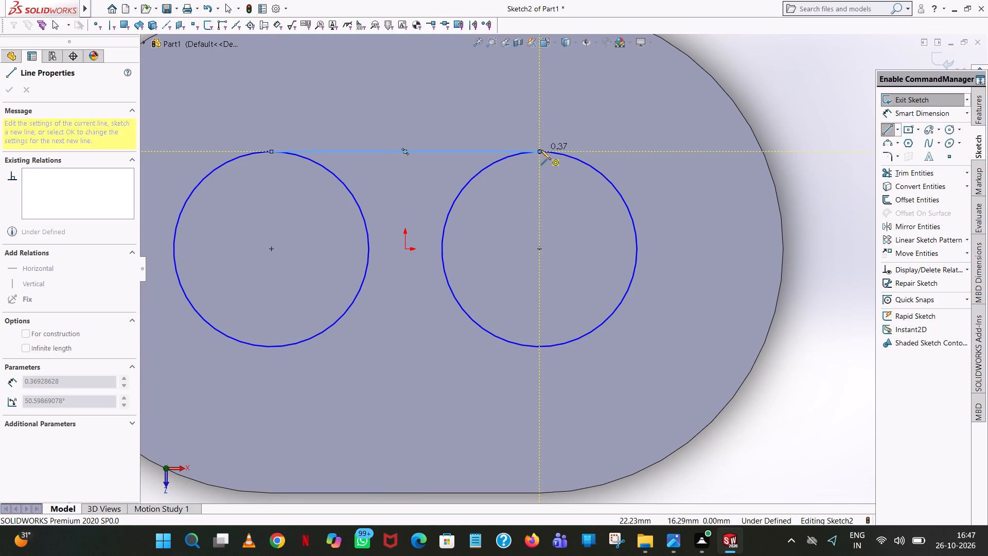
pyautogui.rightClick(532, 125)
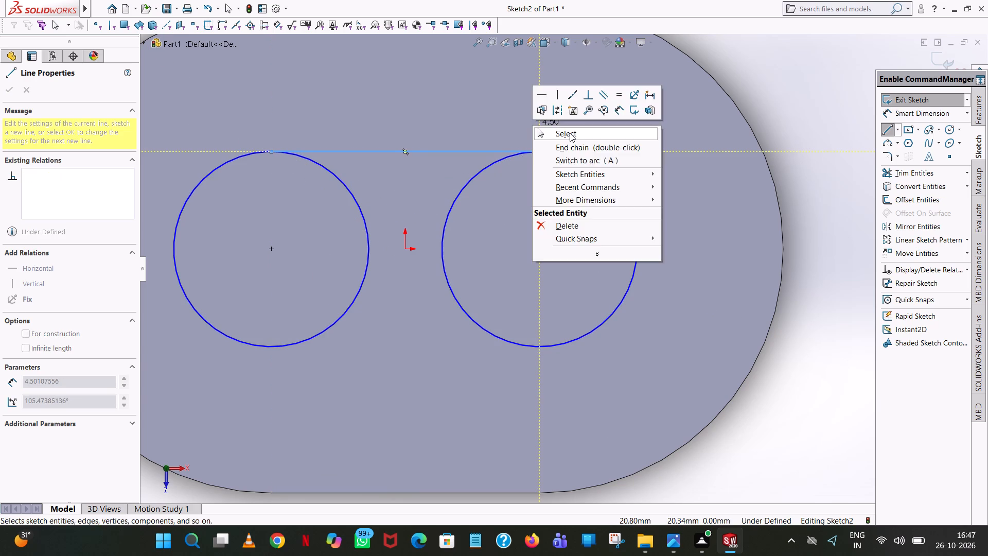
pyautogui.click(570, 133)
pyautogui.click(887, 128)
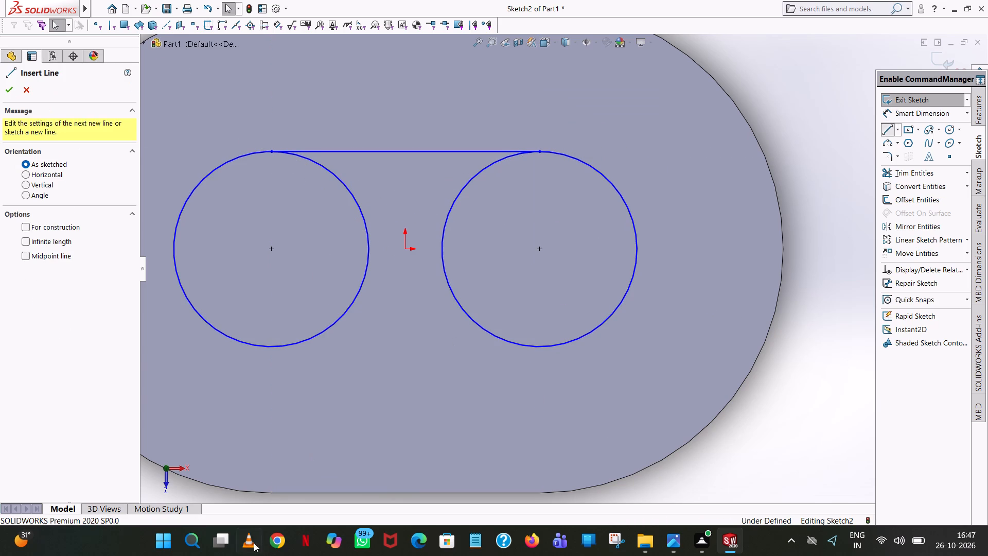
pyautogui.click(270, 346)
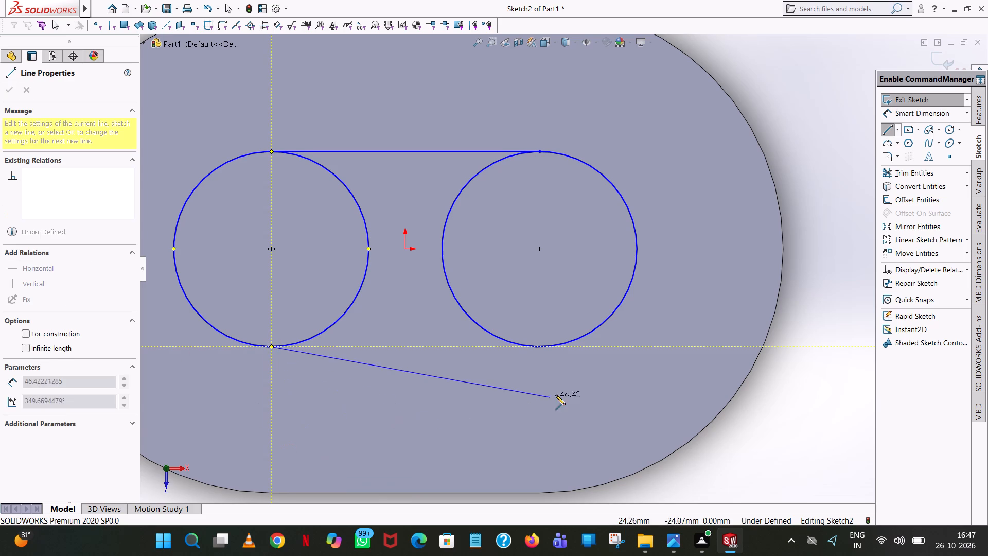
pyautogui.click(540, 346)
pyautogui.rightClick(540, 346)
pyautogui.click(565, 351)
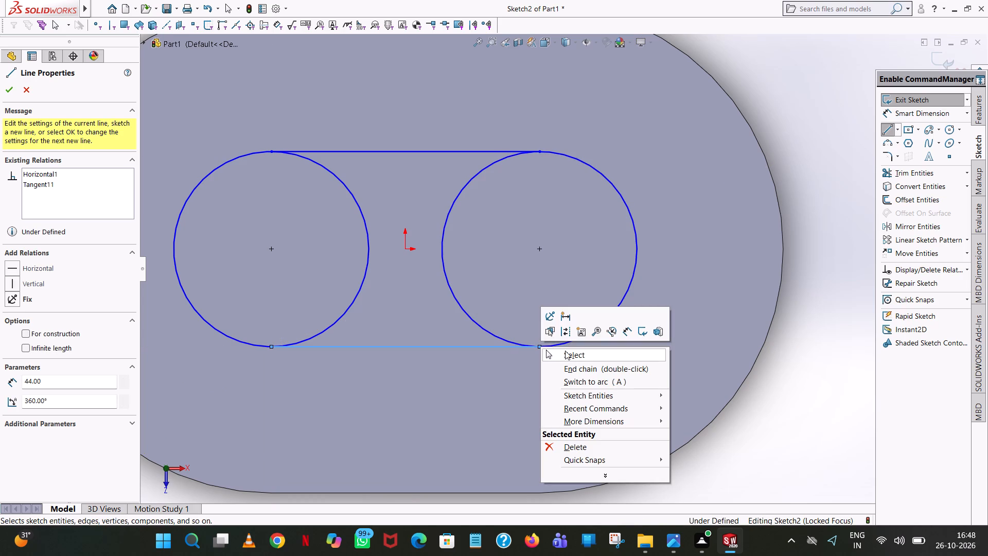
# Trim away the inner halves of both circles to leave a closed slot outline.
pyautogui.click(898, 171)
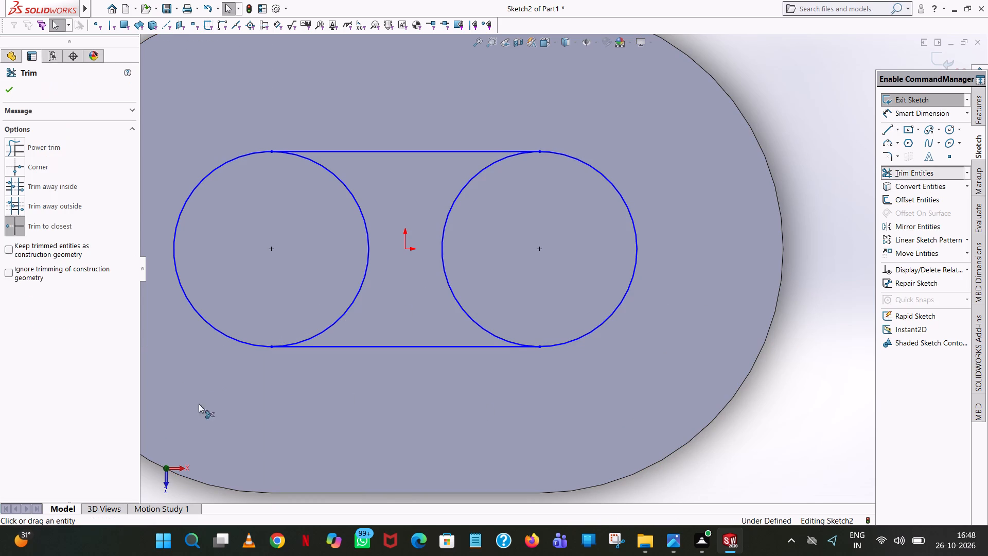
pyautogui.click(363, 208)
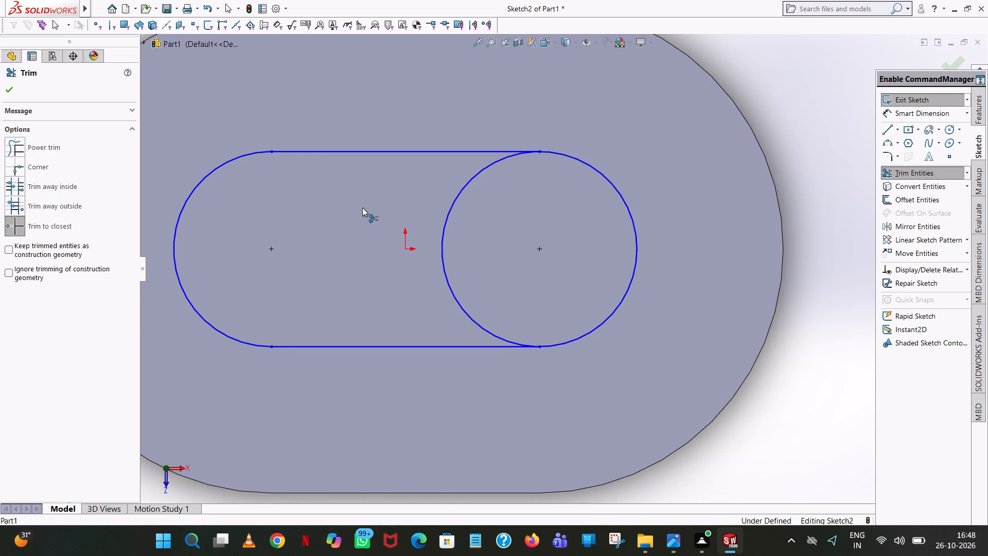
pyautogui.click(447, 213)
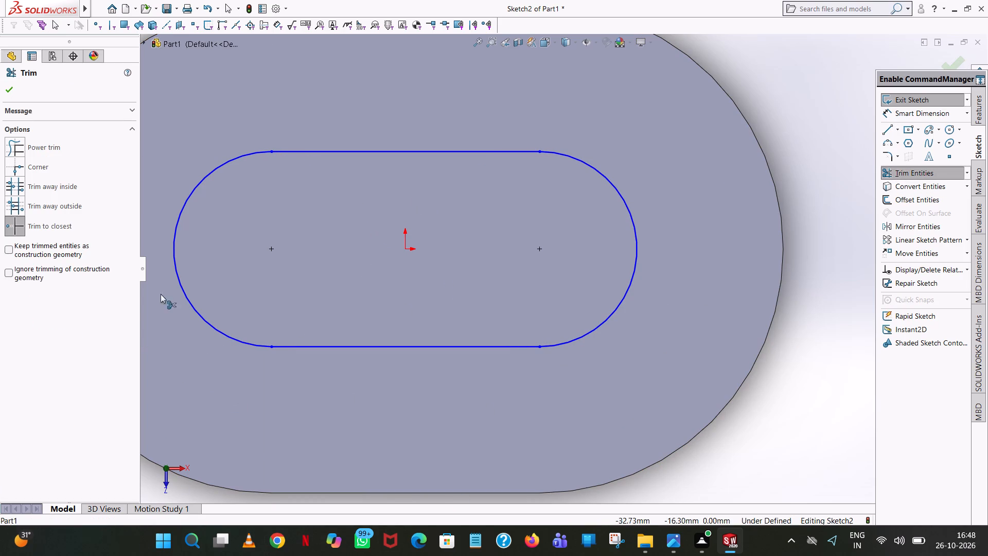
pyautogui.click(7, 86)
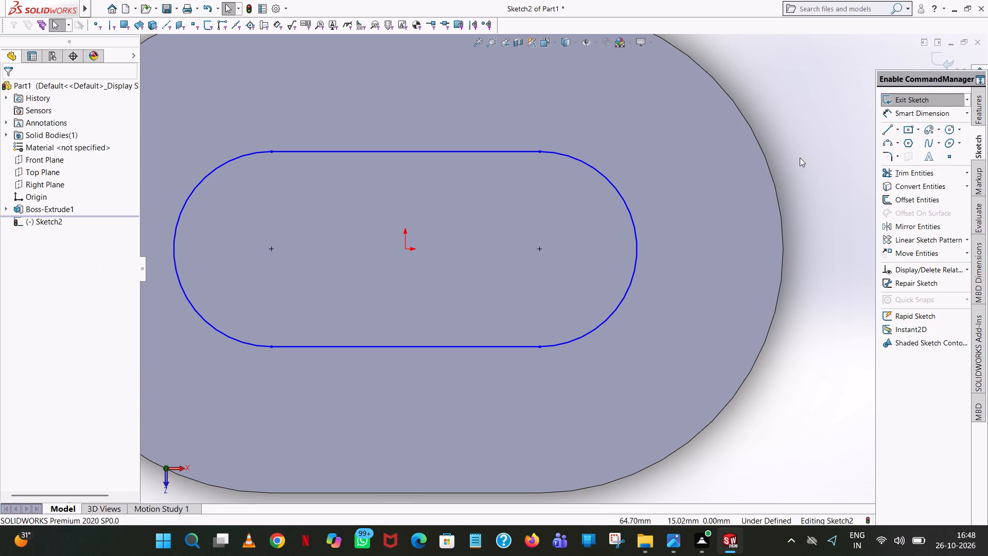
# Add a 16 mm radius dimension to the slot outline's +X end arc.
pyautogui.click(920, 116)
pyautogui.click(617, 194)
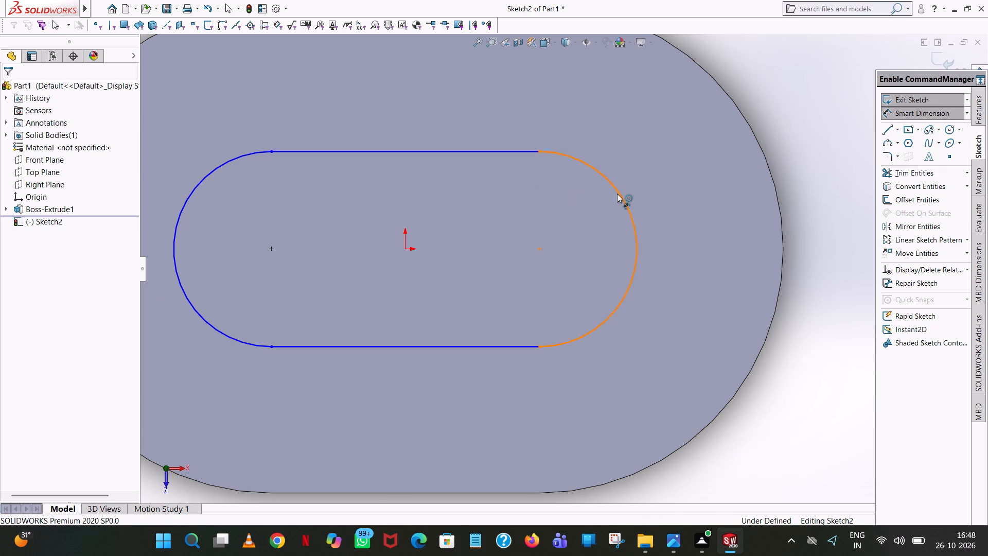
pyautogui.click(796, 77)
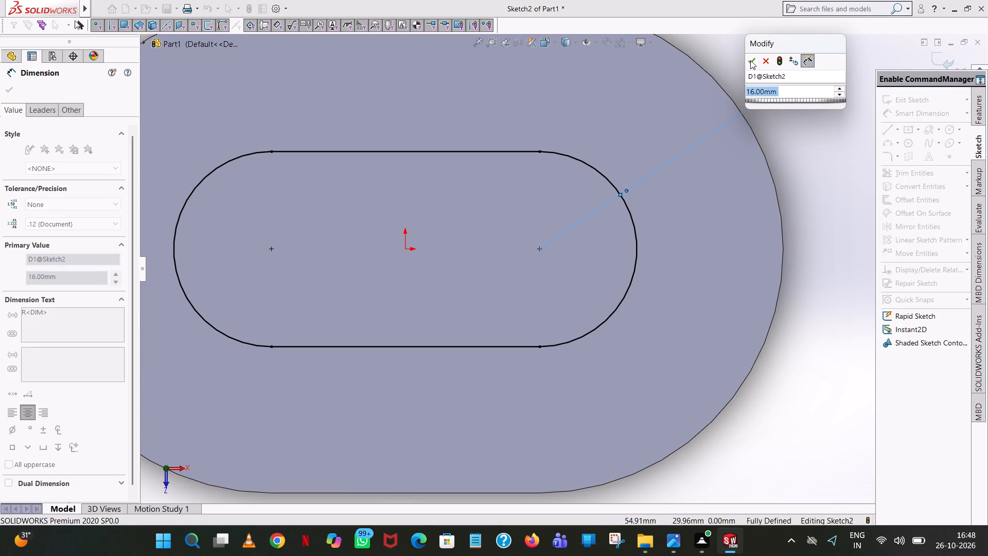
pyautogui.click(752, 58)
pyautogui.click(783, 204)
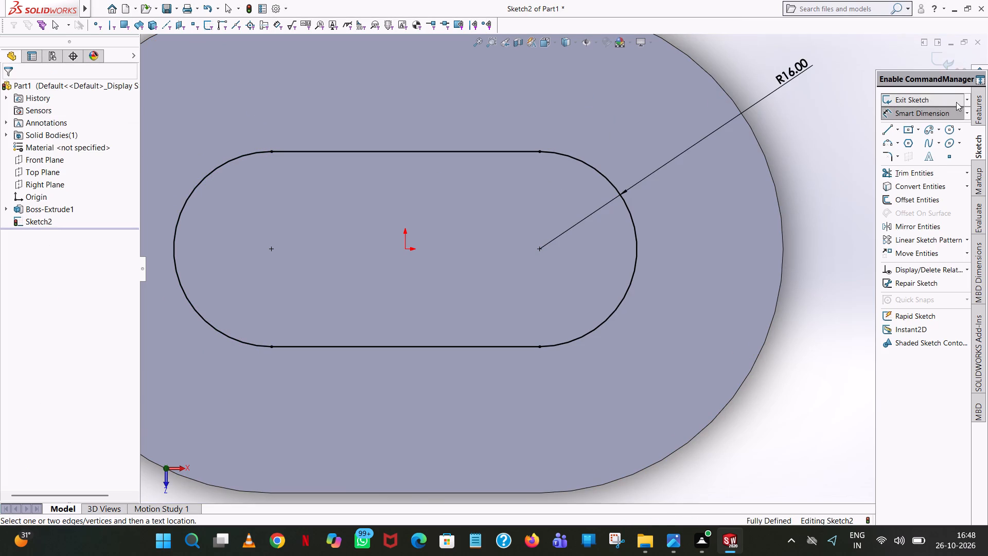
# Extrude the R16 slot outline 22 mm upward from the plate as a merged boss.
pyautogui.click(982, 115)
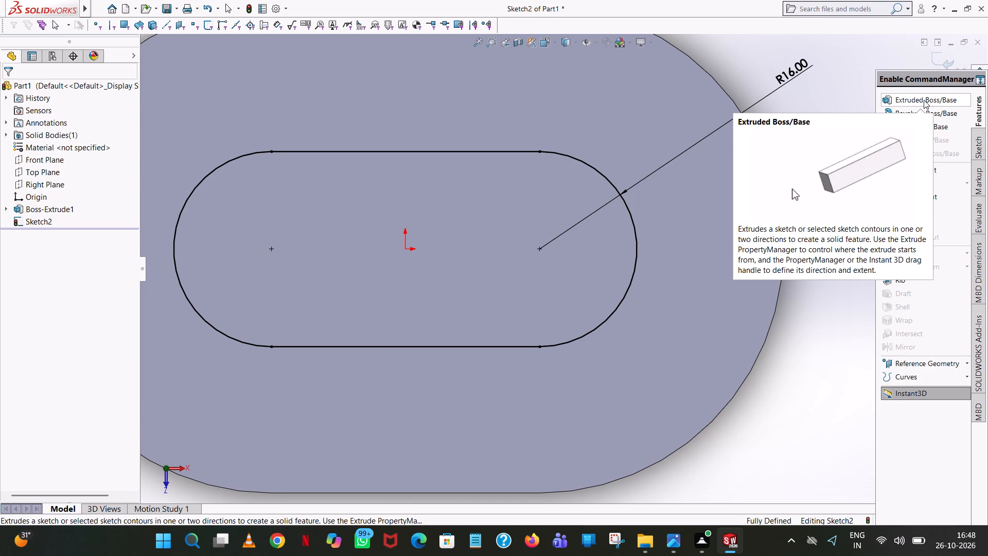
pyautogui.click(924, 100)
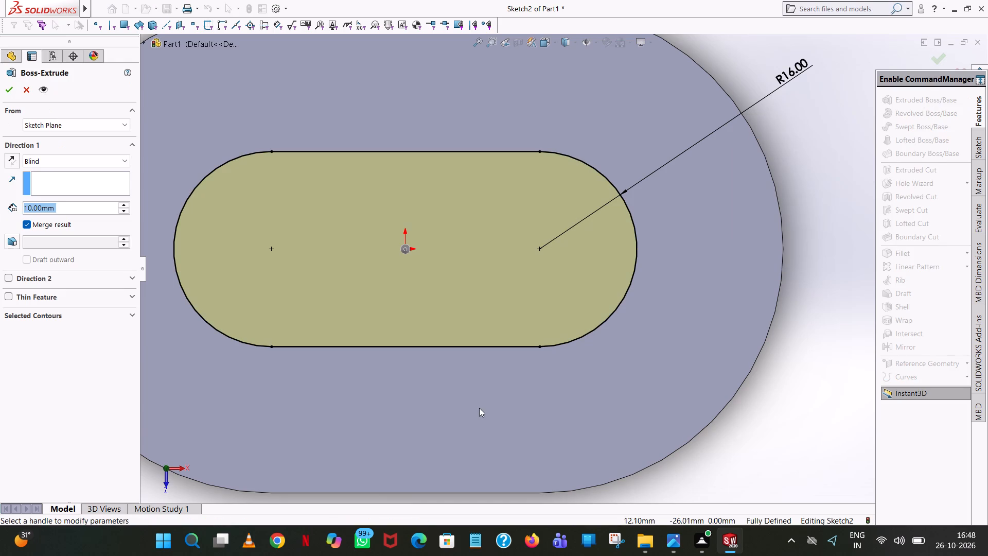
pyautogui.moveTo(479, 408); pyautogui.dragTo(496, 251, button='middle')
pyautogui.doubleClick(79, 206)
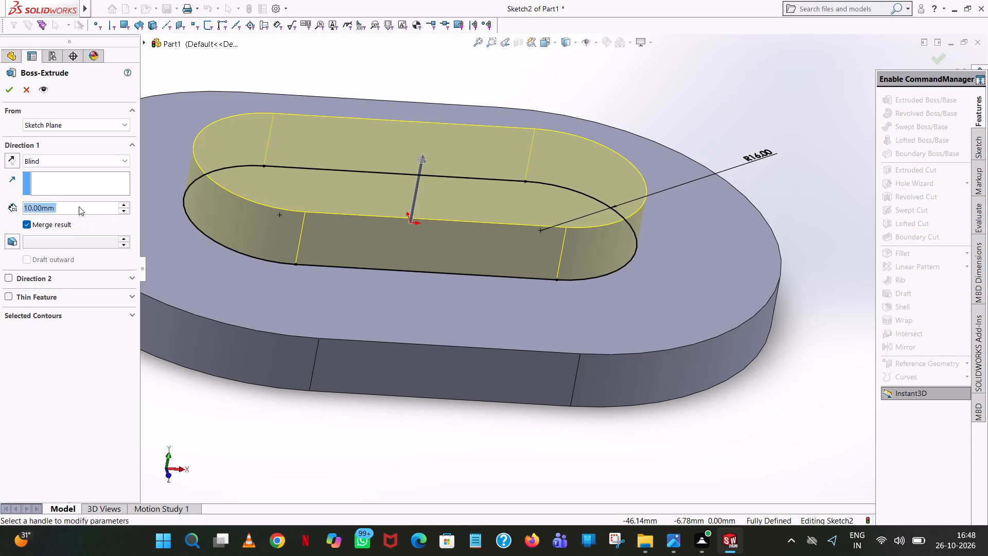
pyautogui.write('22')
pyautogui.press('Return')
pyautogui.click(9, 89)
pyautogui.click(784, 120)
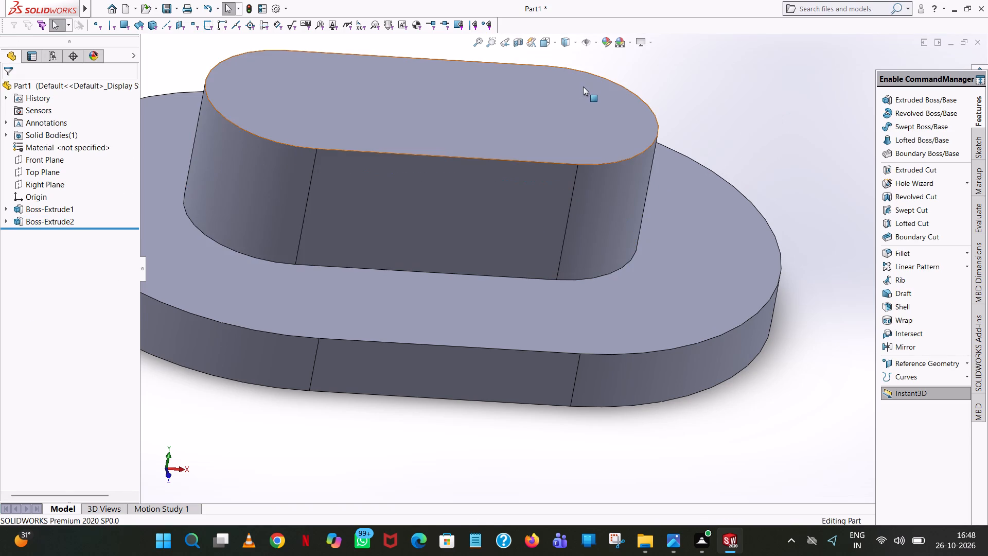
# Start an Extruded Cut sketch on the raised boss's top face, viewed from the top.
pyautogui.moveTo(583, 86); pyautogui.dragTo(578, 173, button='middle')
pyautogui.click(920, 172)
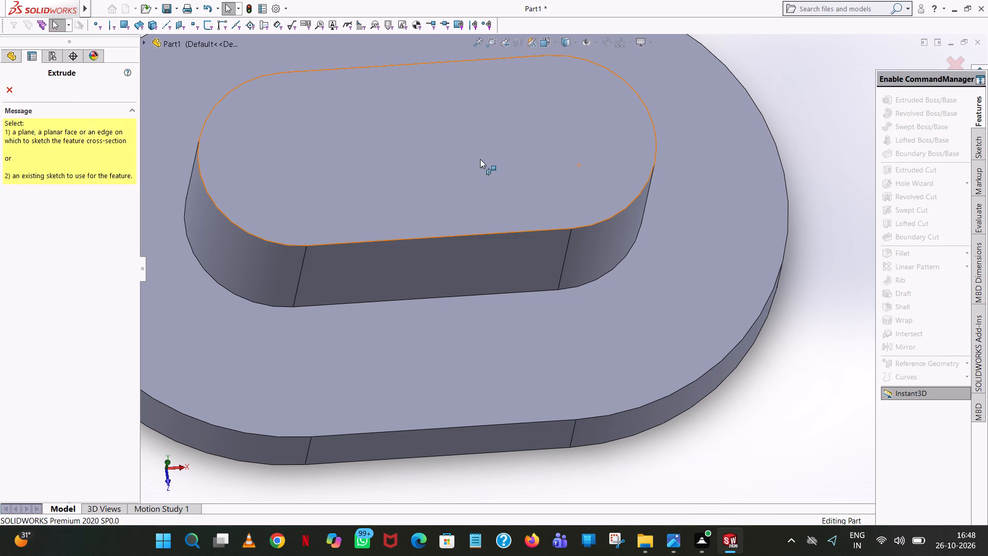
pyautogui.click(480, 159)
pyautogui.click(556, 45)
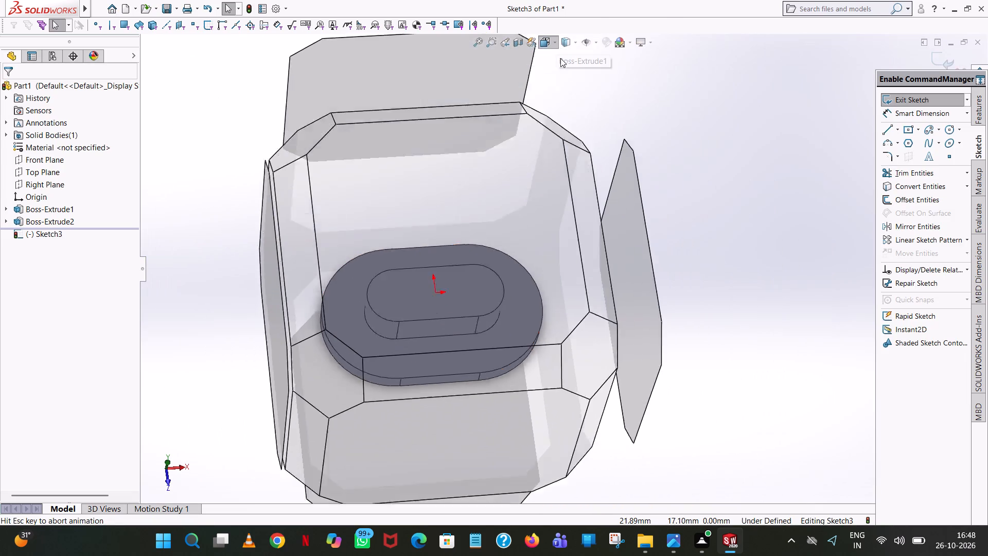
pyautogui.click(601, 97)
# Sketch two circles of radius 10 mm, centred on the +X and −X end-arc centres of the boss.
pyautogui.click(947, 129)
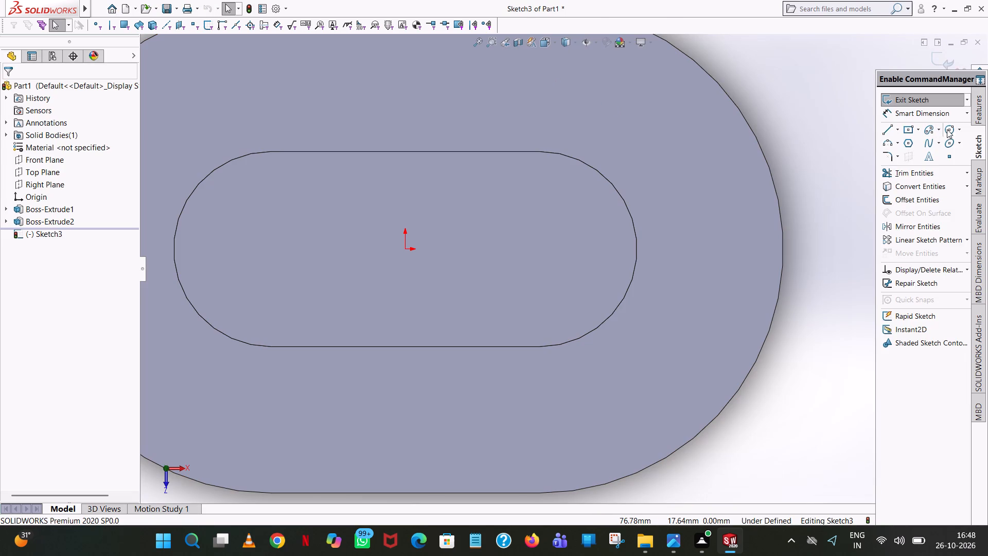
pyautogui.click(539, 249)
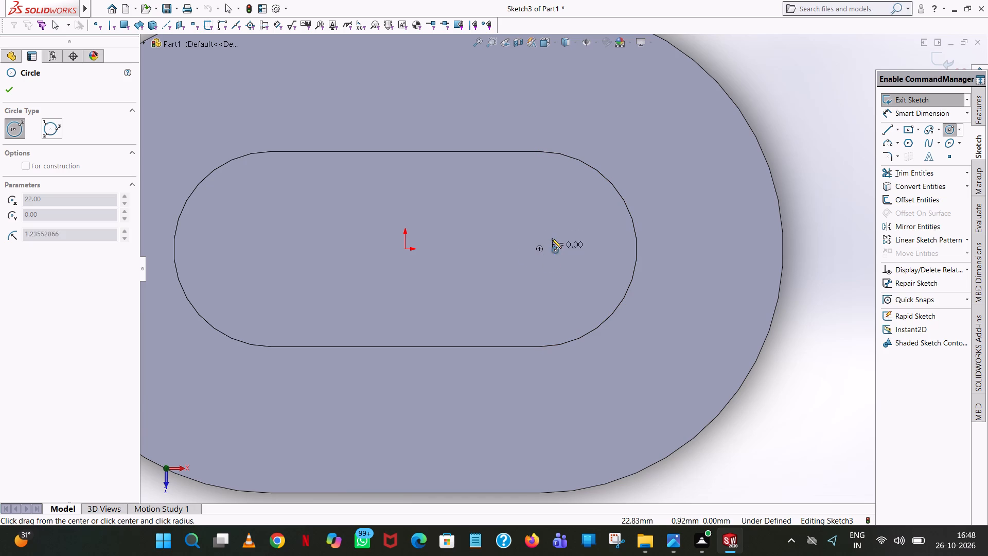
pyautogui.click(572, 224)
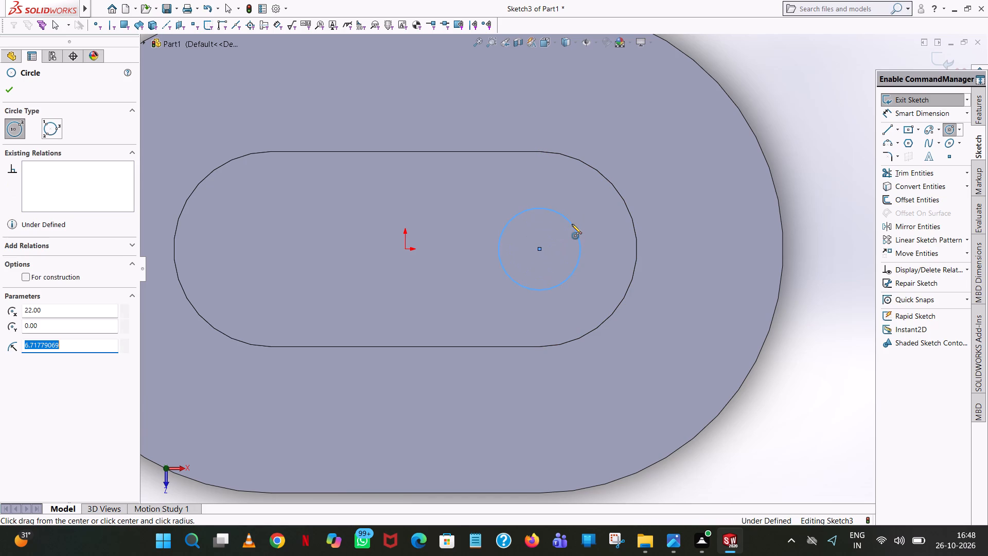
pyautogui.write('10')
pyautogui.press('Return')
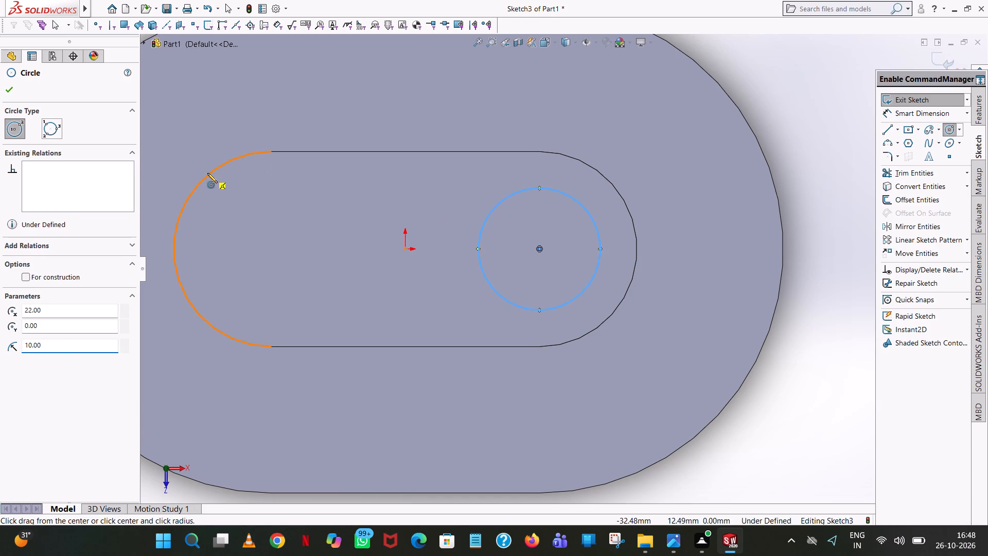
pyautogui.click(270, 248)
pyautogui.click(286, 220)
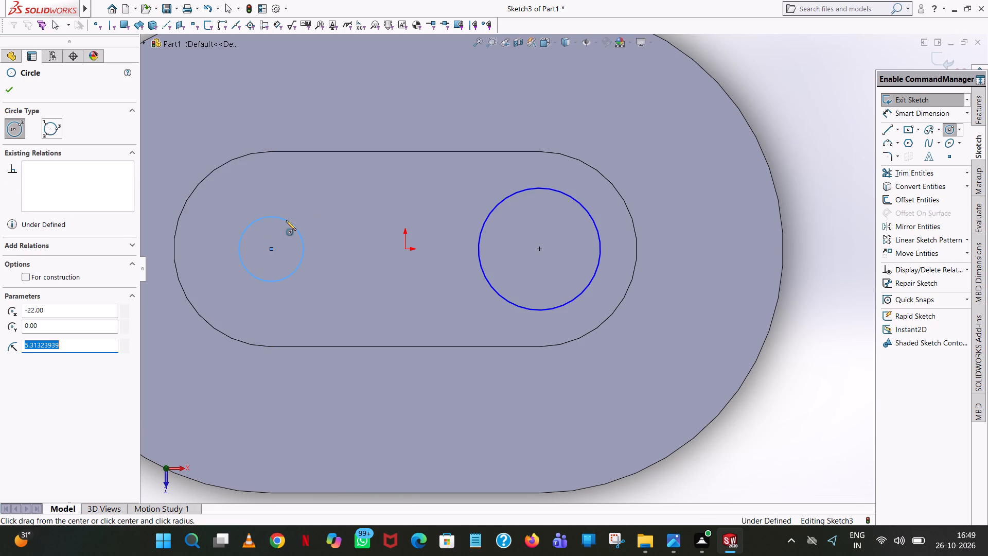
pyautogui.write('10')
pyautogui.press('Return')
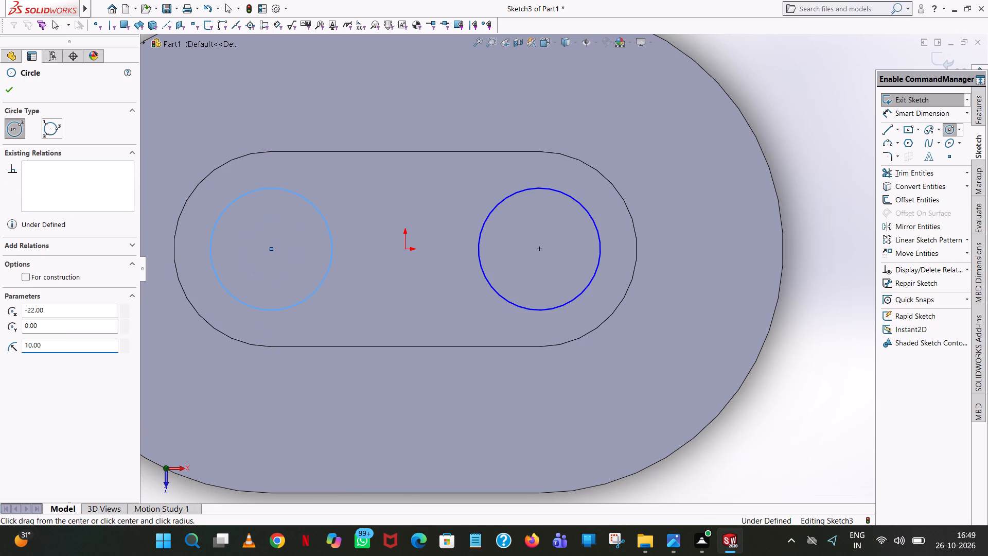
pyautogui.click(3, 92)
pyautogui.click(787, 92)
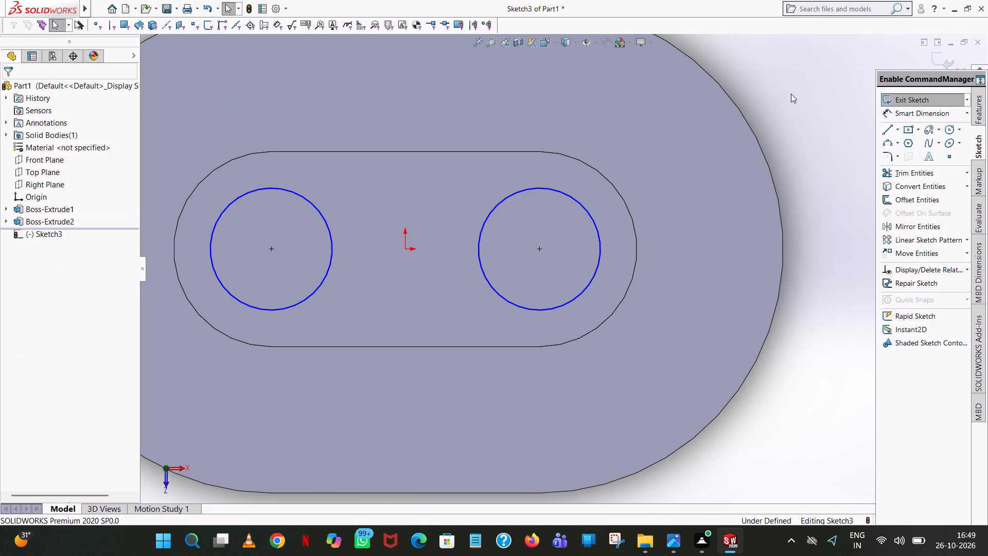
# Draw two horizontal 44 mm lines joining the R10 circles at their −Z and +Z quadrant points.
pyautogui.click(884, 129)
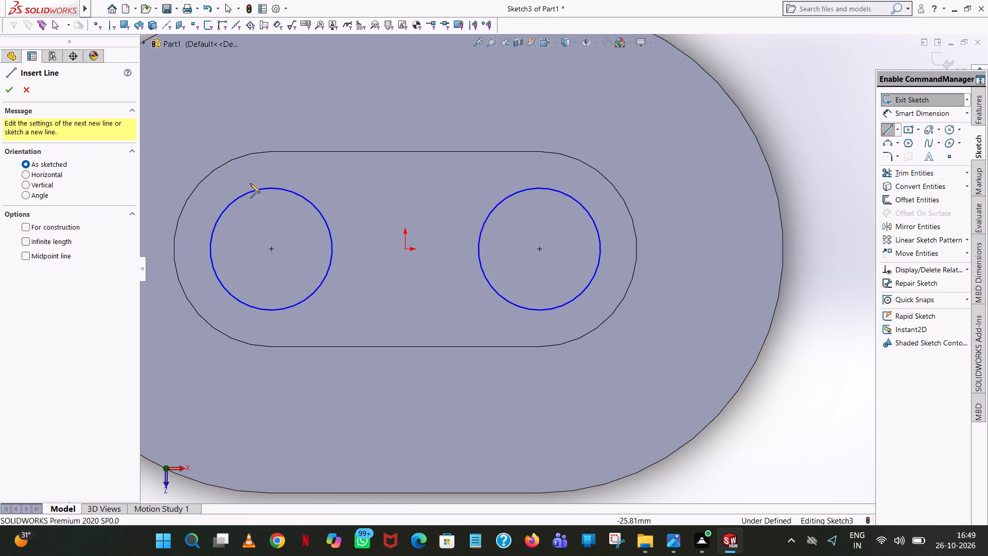
pyautogui.click(271, 187)
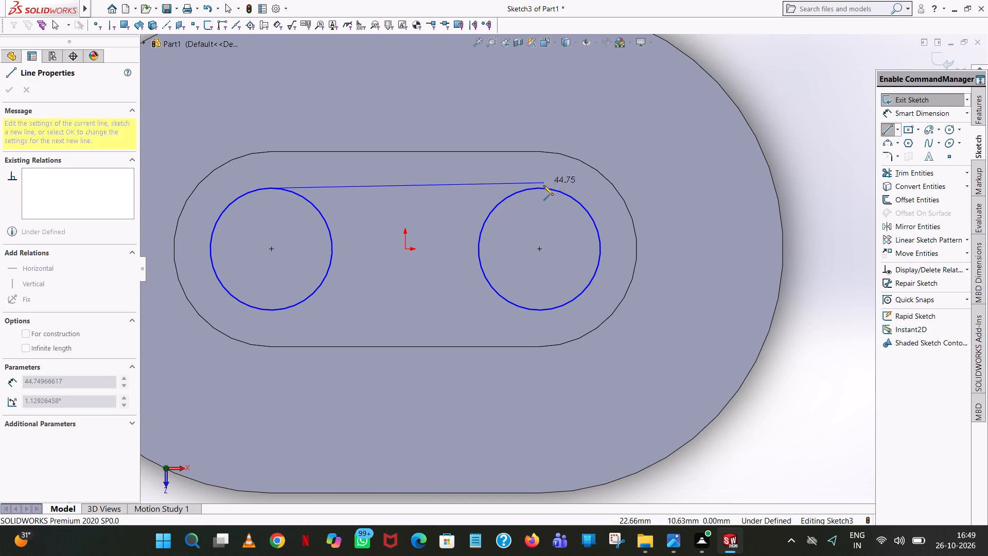
pyautogui.click(539, 188)
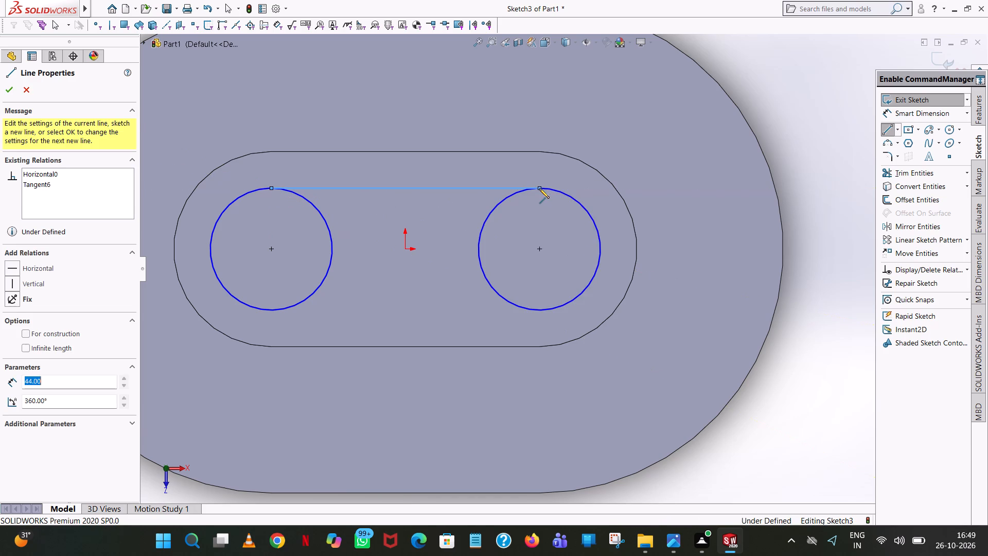
pyautogui.rightClick(539, 188)
pyautogui.click(565, 194)
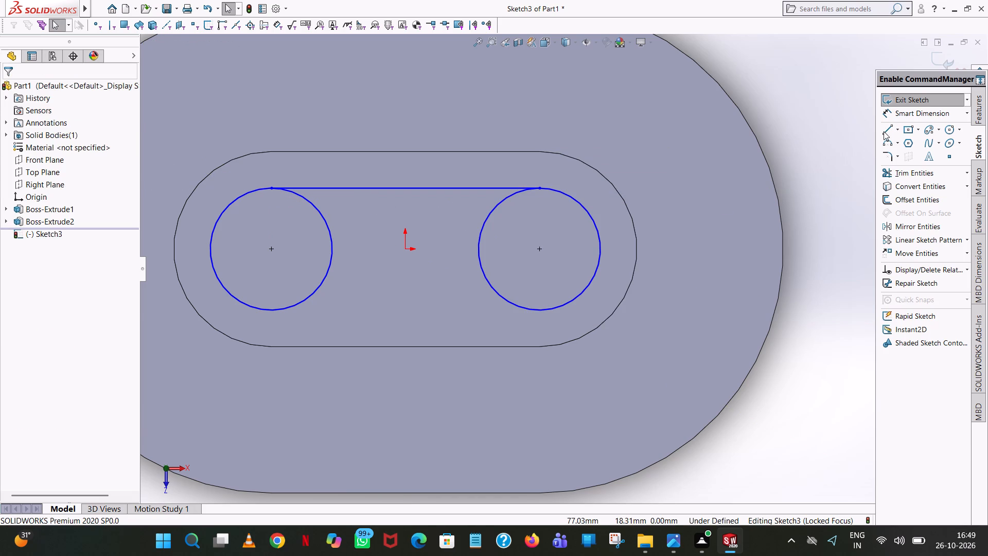
pyautogui.click(884, 131)
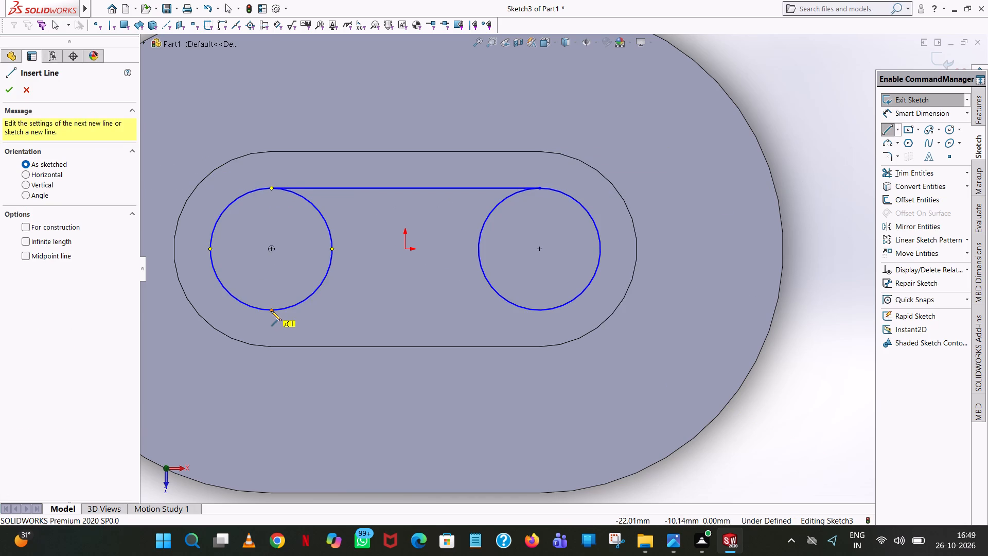
pyautogui.click(271, 311)
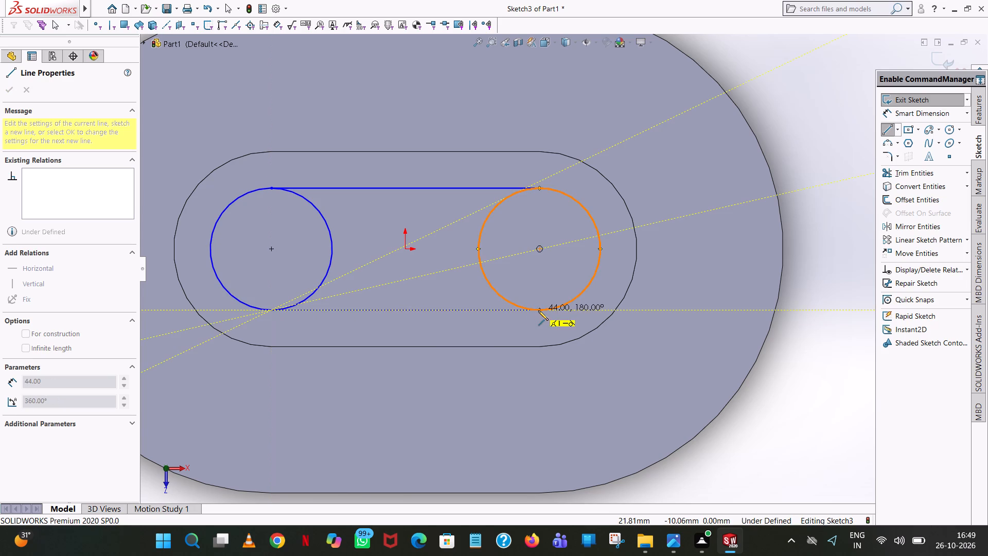
pyautogui.click(540, 310)
pyautogui.rightClick(540, 310)
pyautogui.click(591, 319)
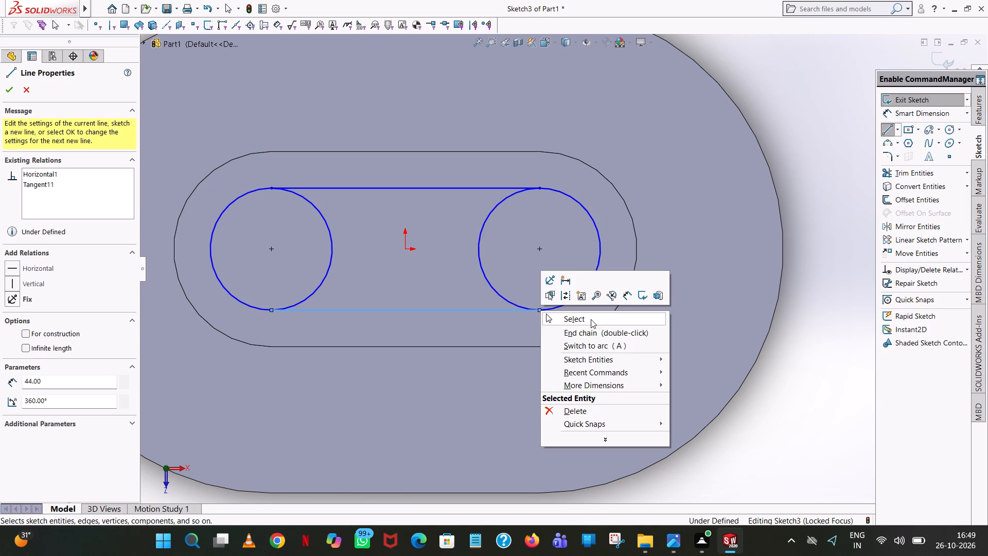
# Trim away the inner halves of both R10 circles to leave a closed slot outline.
pyautogui.click(933, 176)
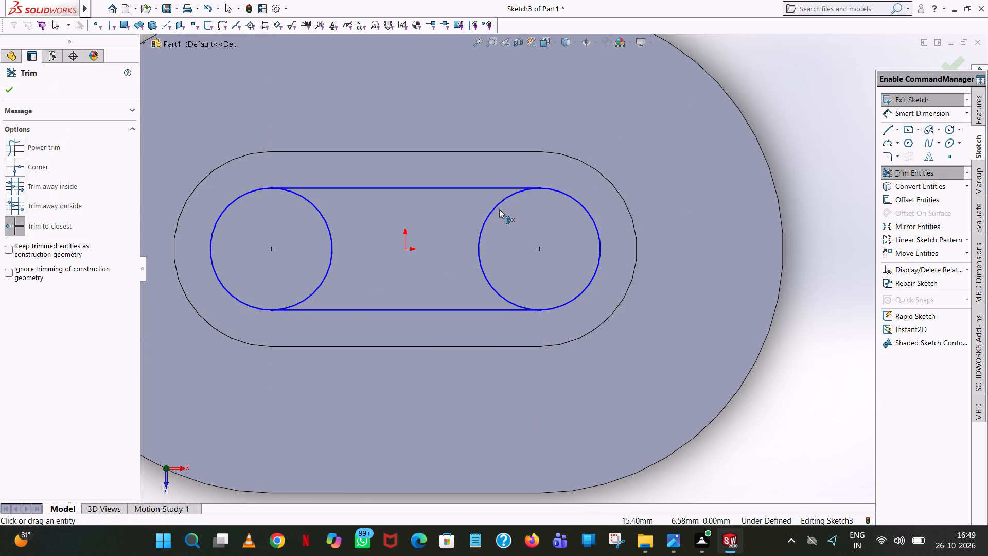
pyautogui.click(499, 209)
pyautogui.click(497, 205)
pyautogui.click(315, 217)
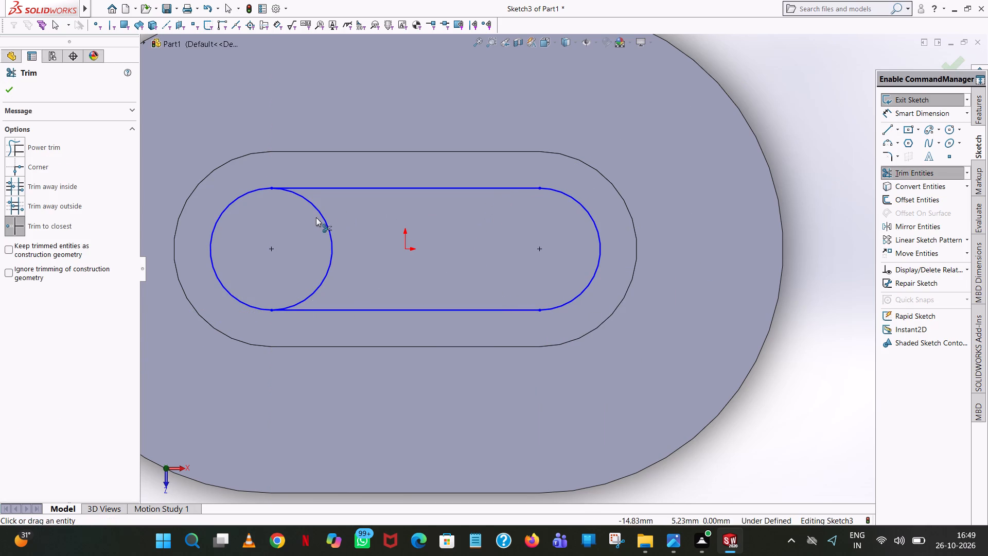
pyautogui.click(325, 219)
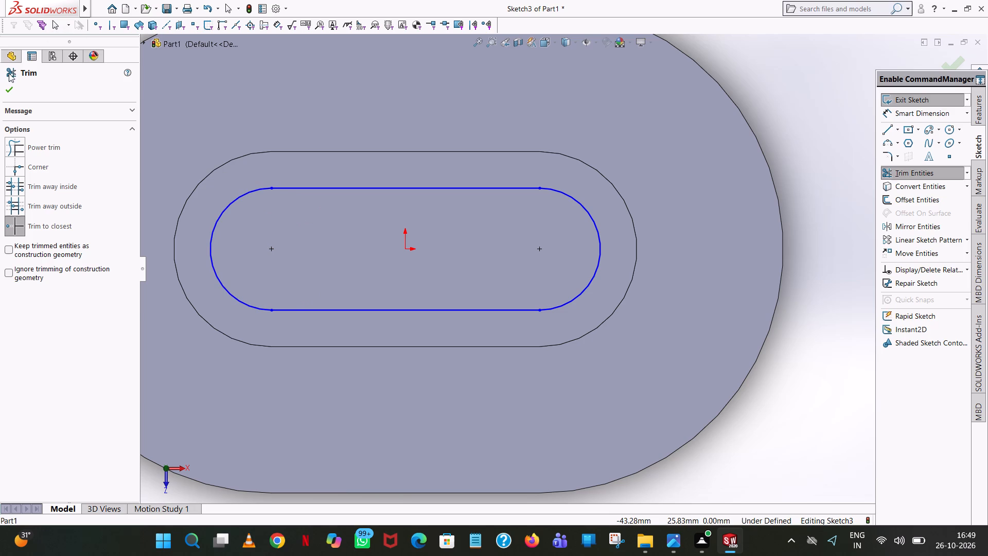
pyautogui.click(10, 86)
pyautogui.click(827, 106)
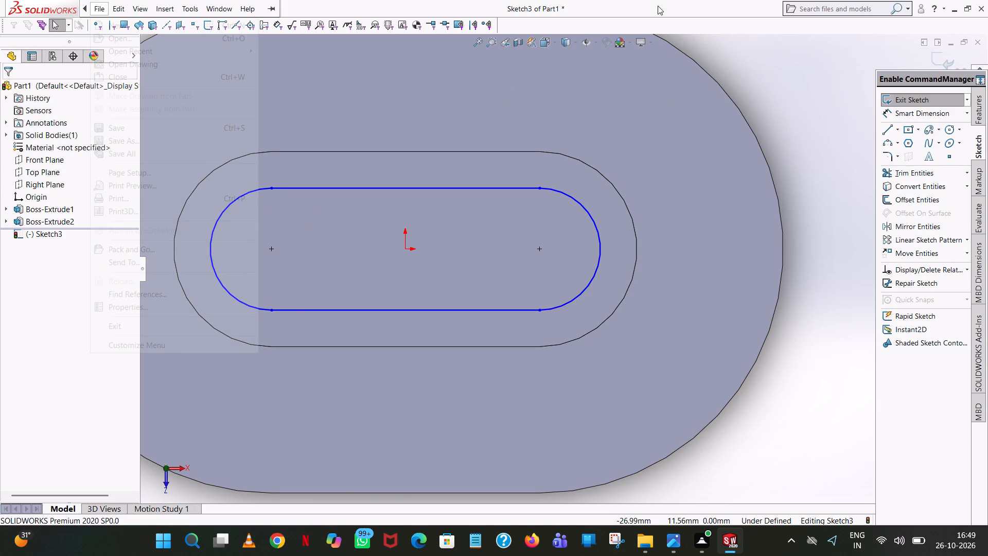
pyautogui.click(777, 64)
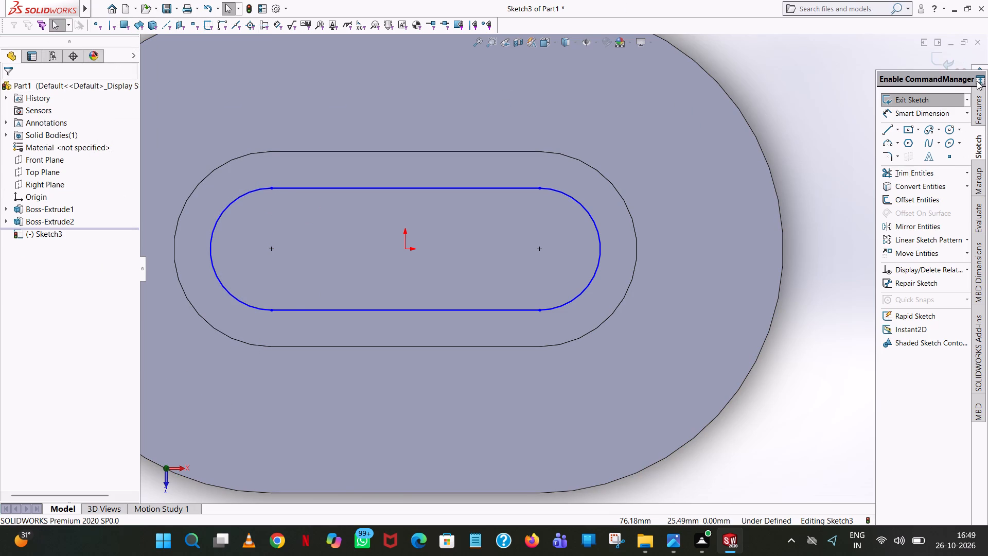
# Add a 10 mm radius dimension to the inner slot outline's +X end arc.
pyautogui.click(959, 115)
pyautogui.click(596, 228)
pyautogui.click(821, 83)
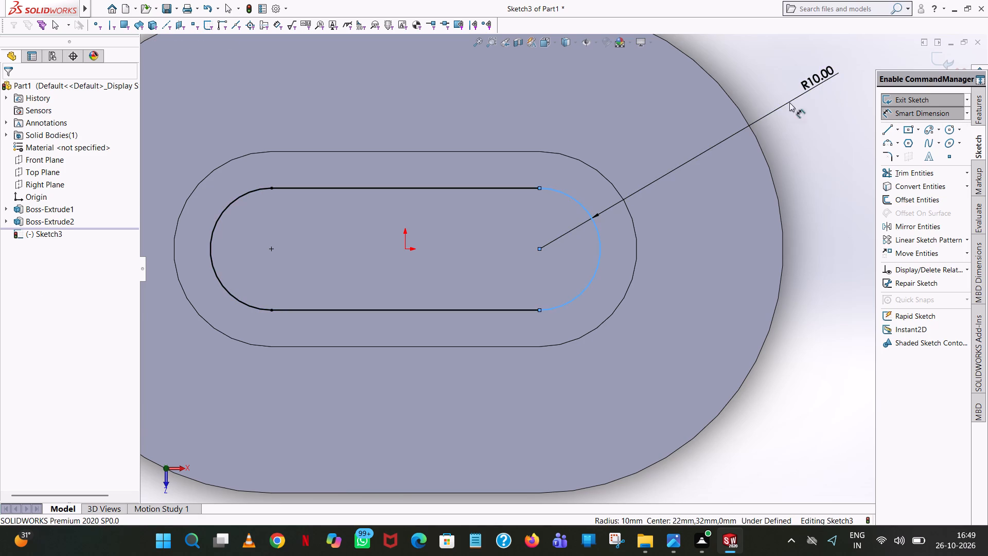
pyautogui.click(786, 68)
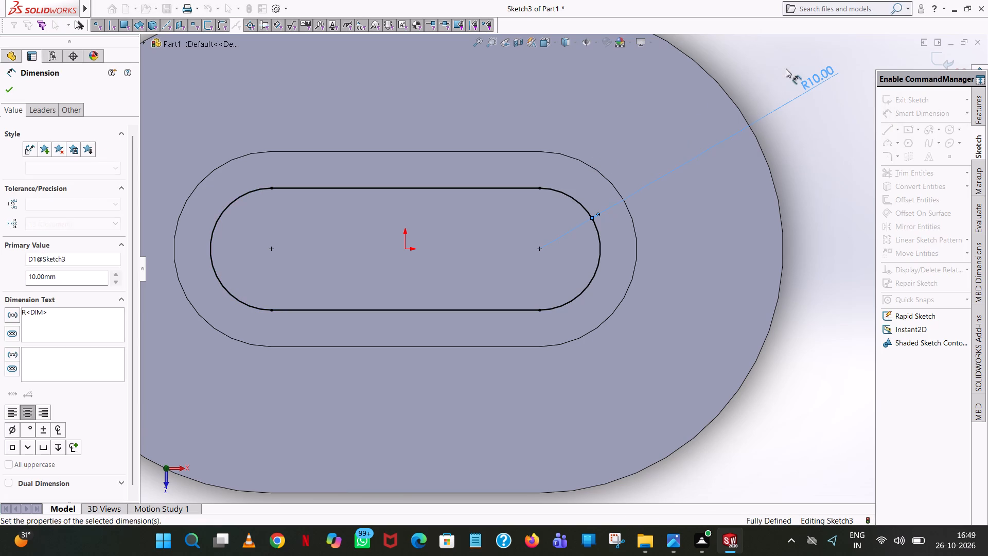
pyautogui.click(757, 68)
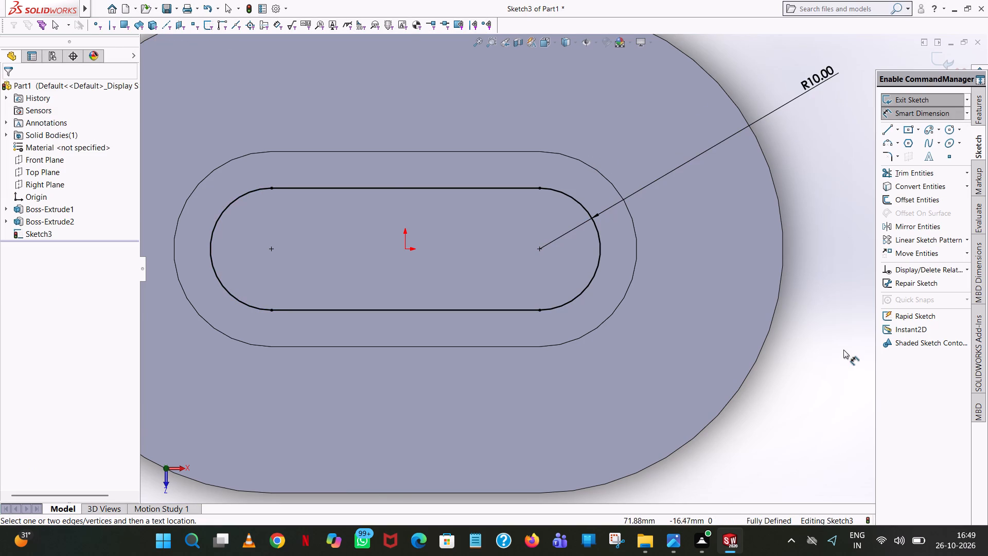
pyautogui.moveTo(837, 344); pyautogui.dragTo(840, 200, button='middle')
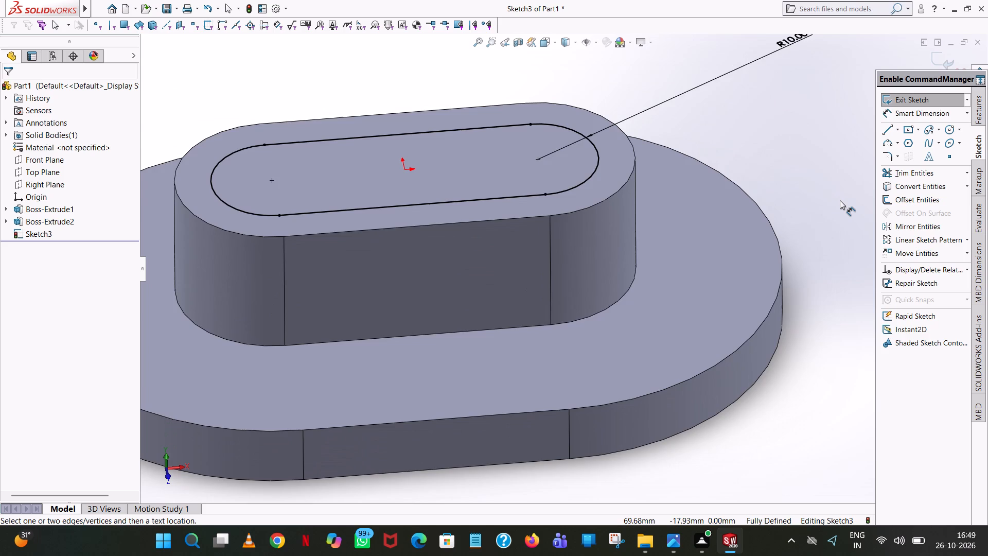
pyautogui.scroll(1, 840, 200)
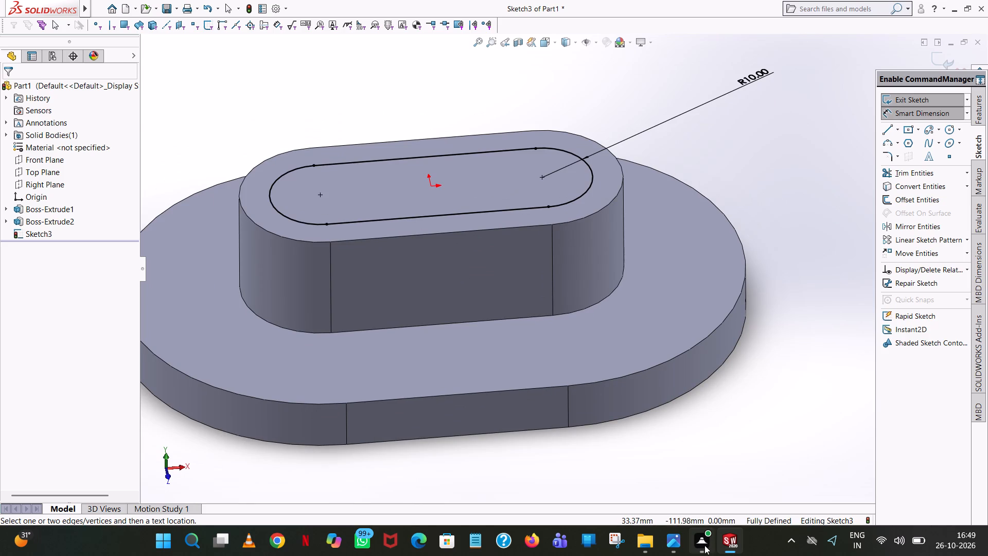
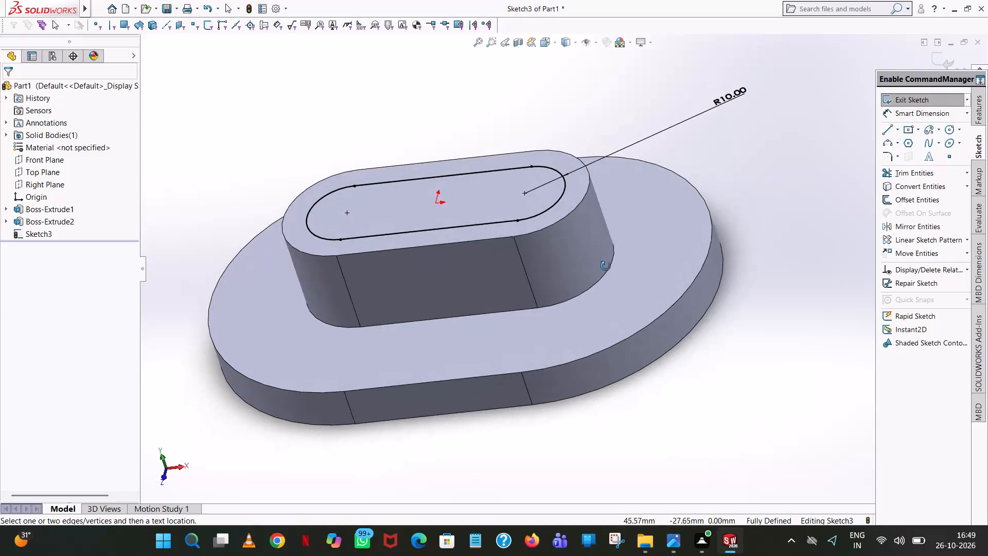
# Cut-extrude the R10 slot outline to a blind depth of 10 mm into the raised boss.
pyautogui.click(978, 121)
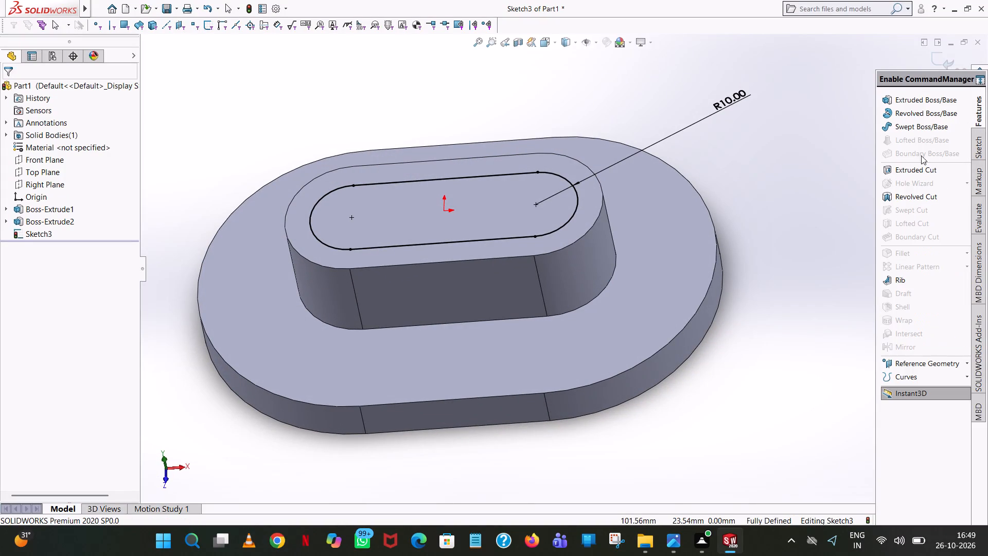
pyautogui.click(912, 170)
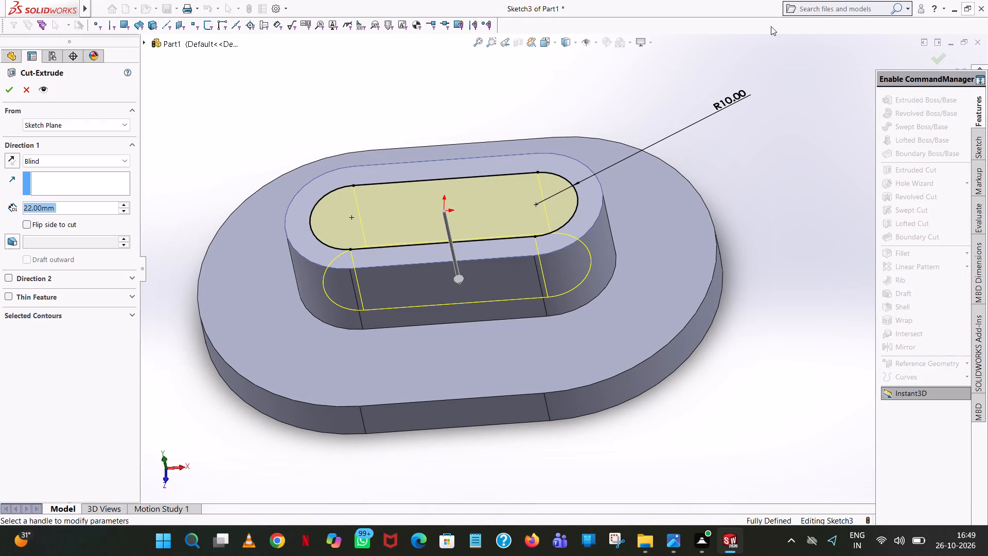
pyautogui.write('110')
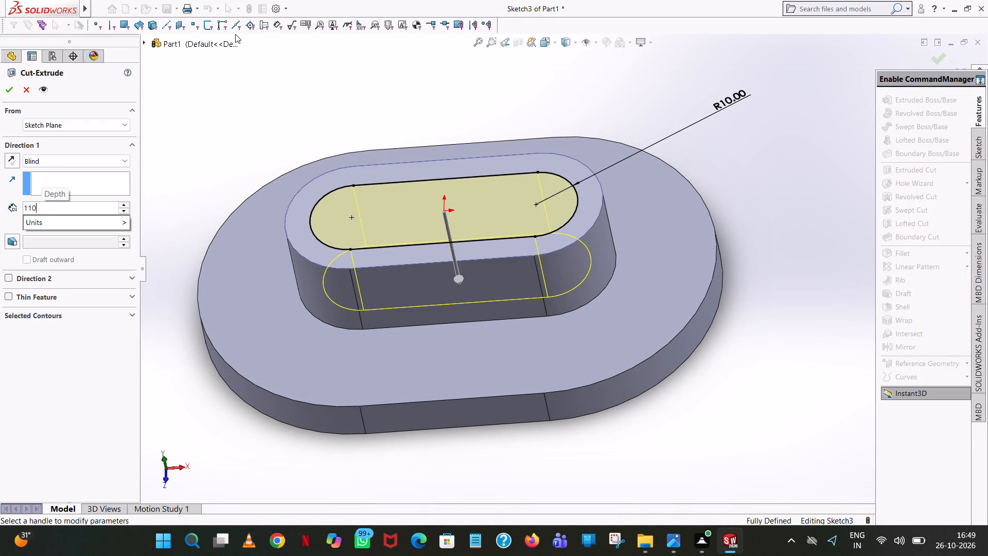
pyautogui.press('BackSpace')
pyautogui.press('BackSpace')
pyautogui.press('0')
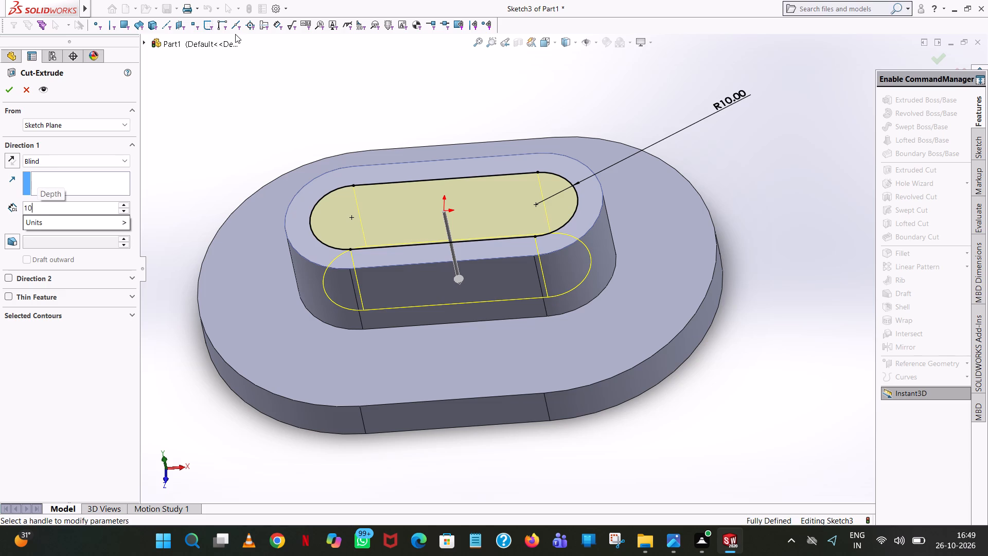
pyautogui.press('Return')
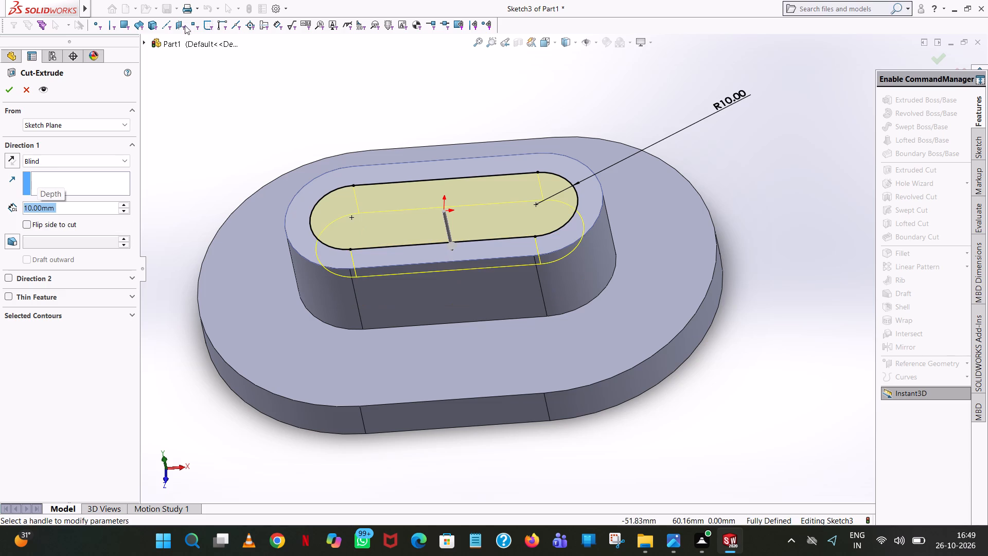
pyautogui.click(10, 89)
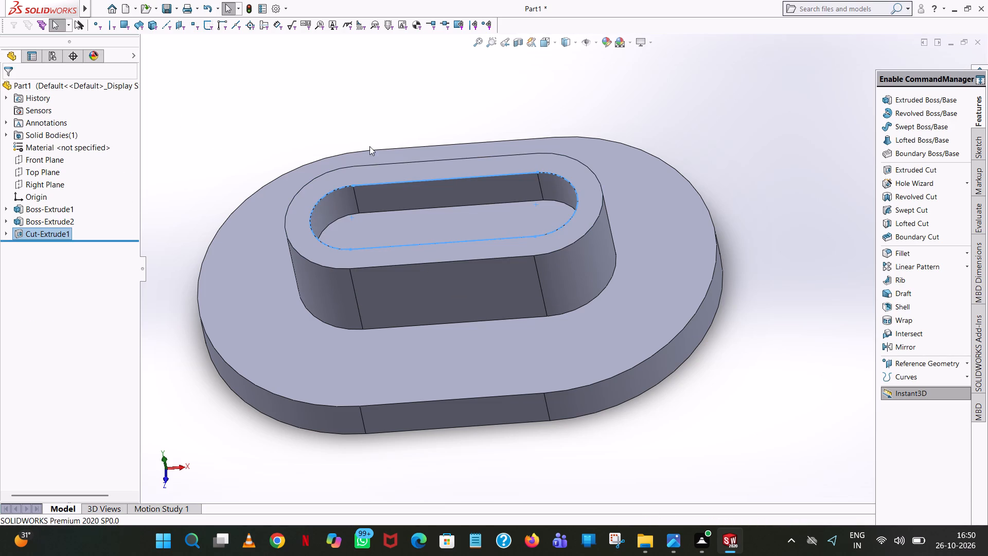
pyautogui.click(438, 109)
# On the slot pocket's floor, sketch two circles of radius 5 mm centred on the pocket's +X and −X end-arc centres.
pyautogui.moveTo(471, 88); pyautogui.dragTo(491, 172, button='middle')
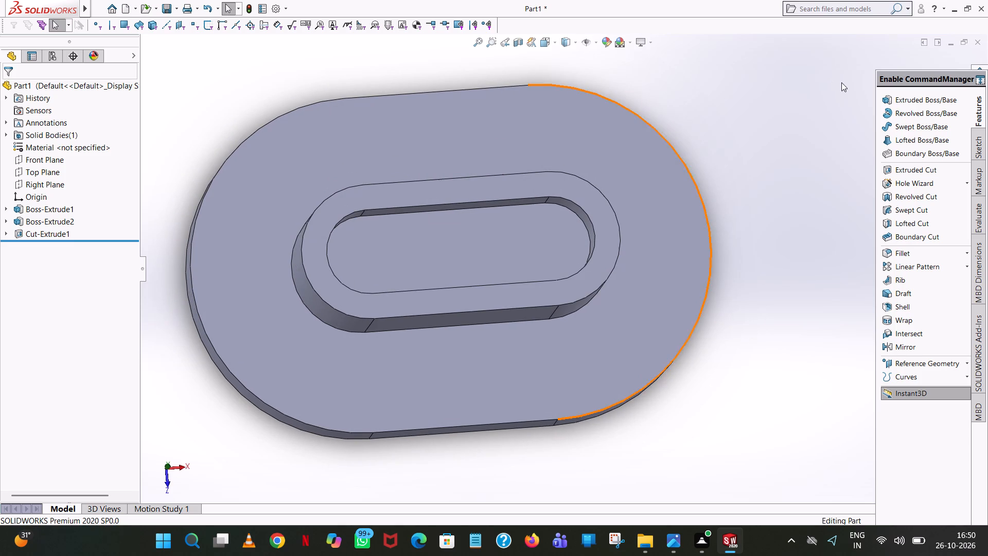
pyautogui.click(933, 169)
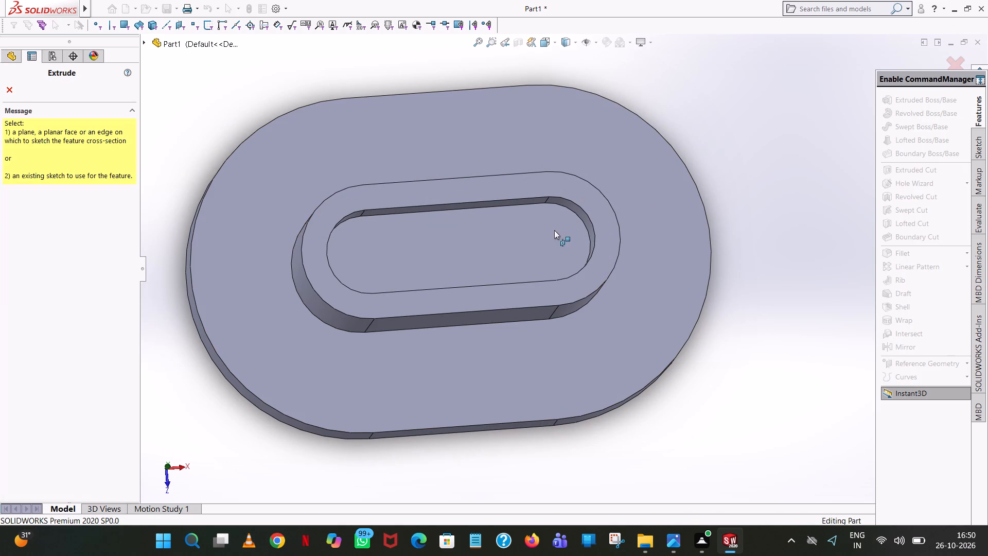
pyautogui.click(554, 230)
pyautogui.click(552, 43)
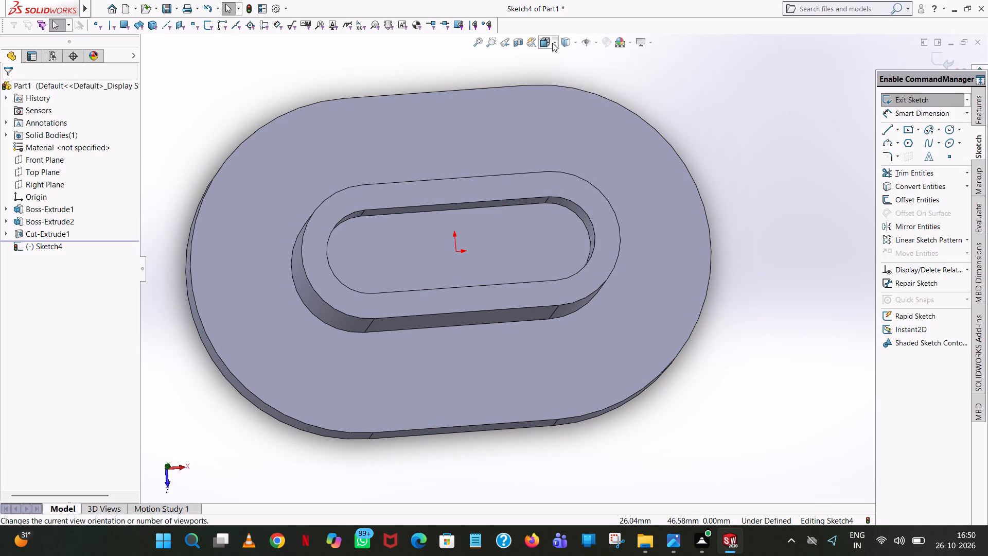
pyautogui.click(607, 101)
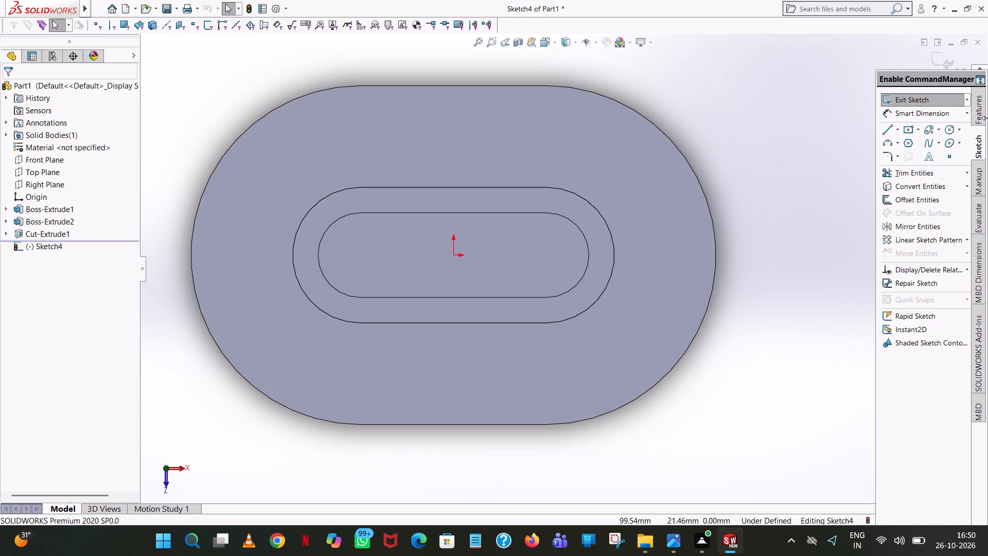
pyautogui.click(949, 125)
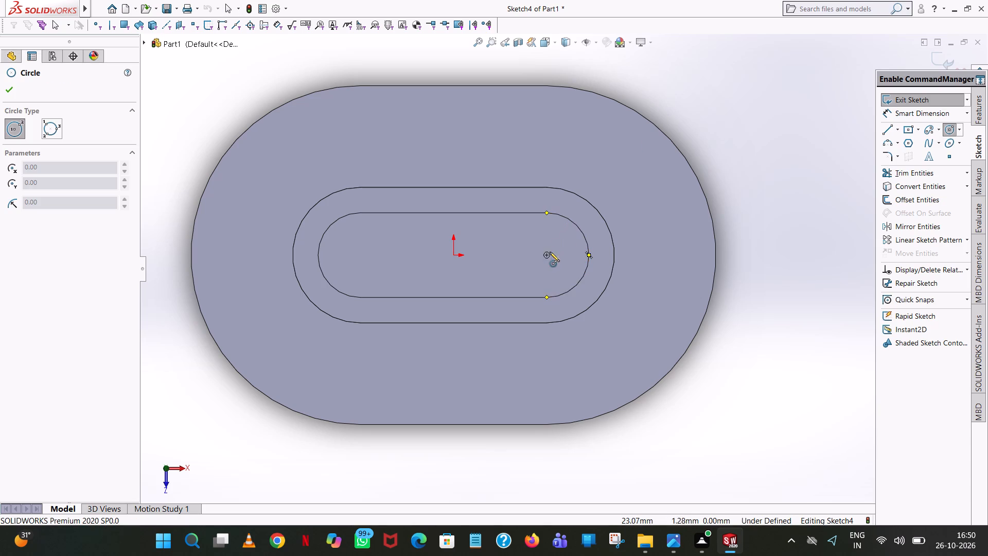
pyautogui.click(546, 254)
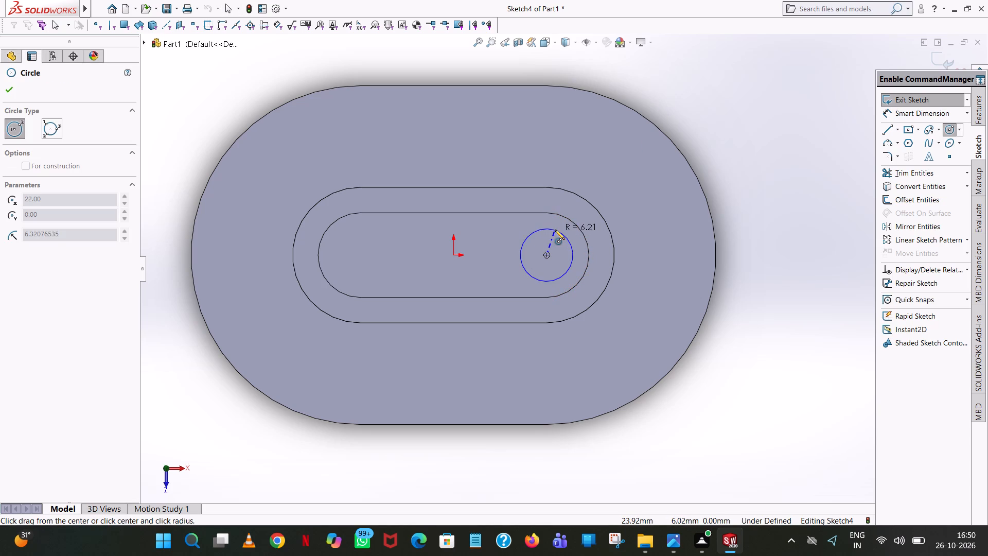
pyautogui.click(555, 230)
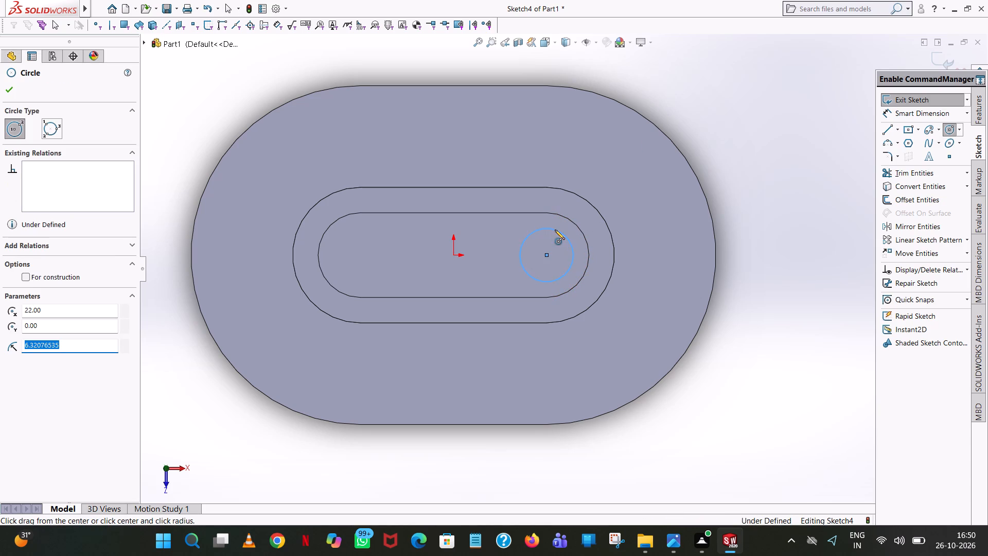
pyautogui.press('5')
pyautogui.press('Return')
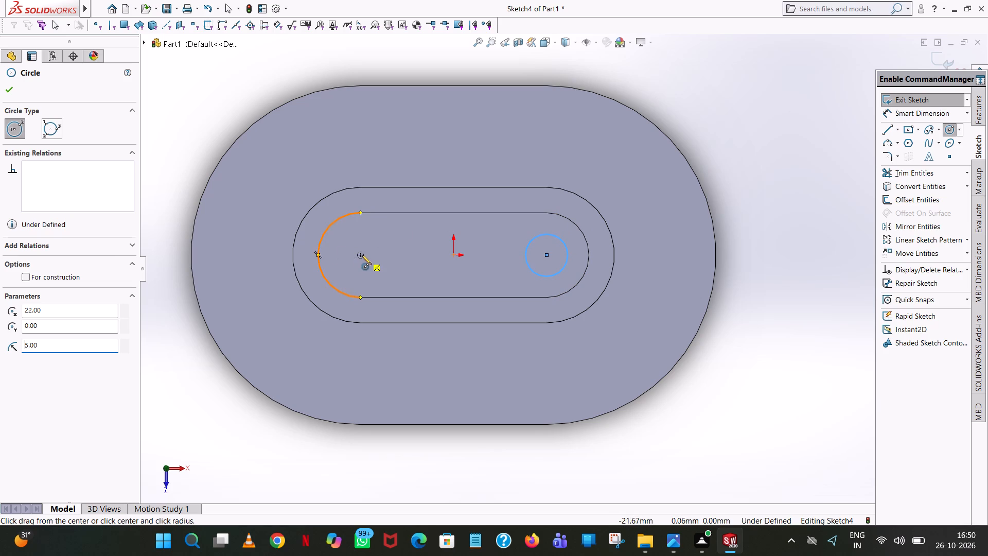
pyautogui.click(360, 254)
pyautogui.click(374, 237)
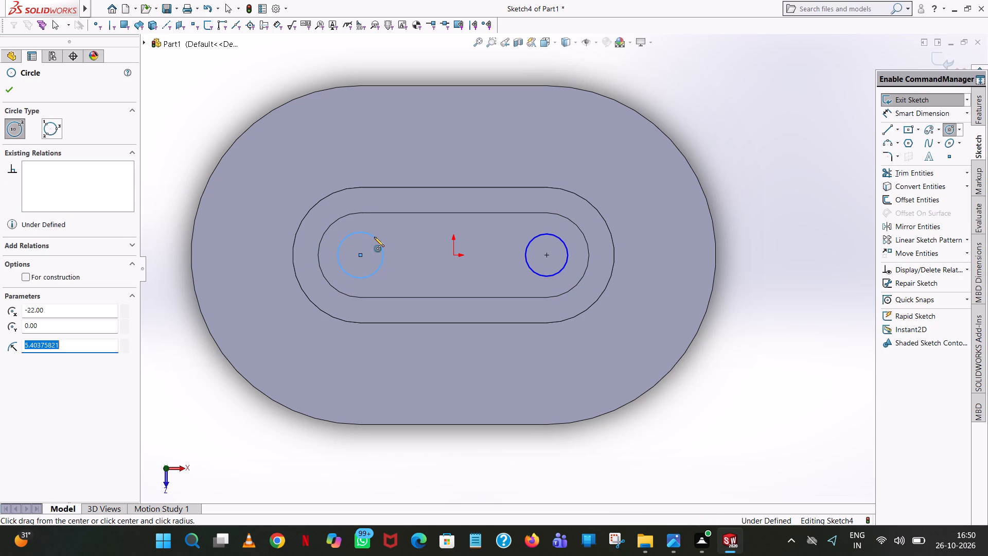
pyautogui.press('5')
pyautogui.press('Return')
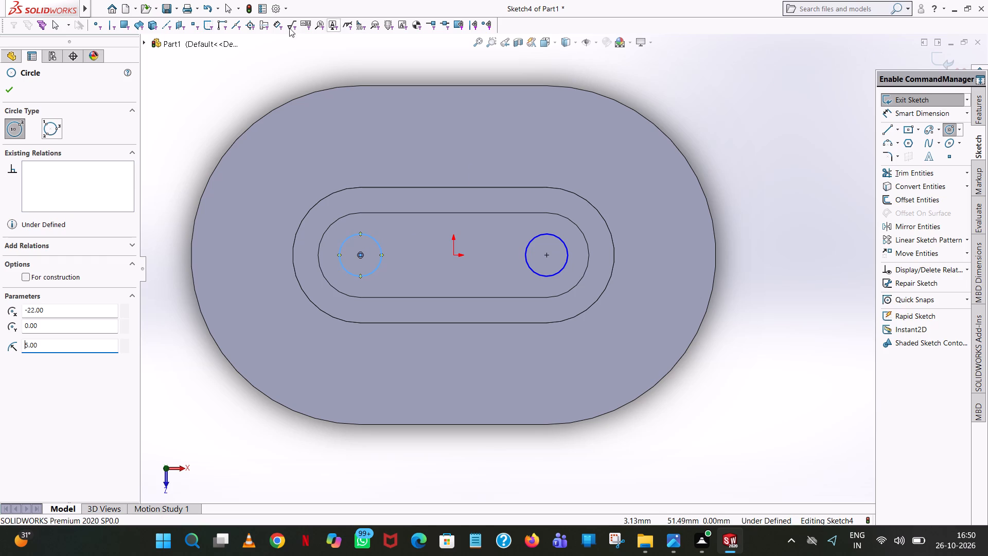
pyautogui.click(8, 88)
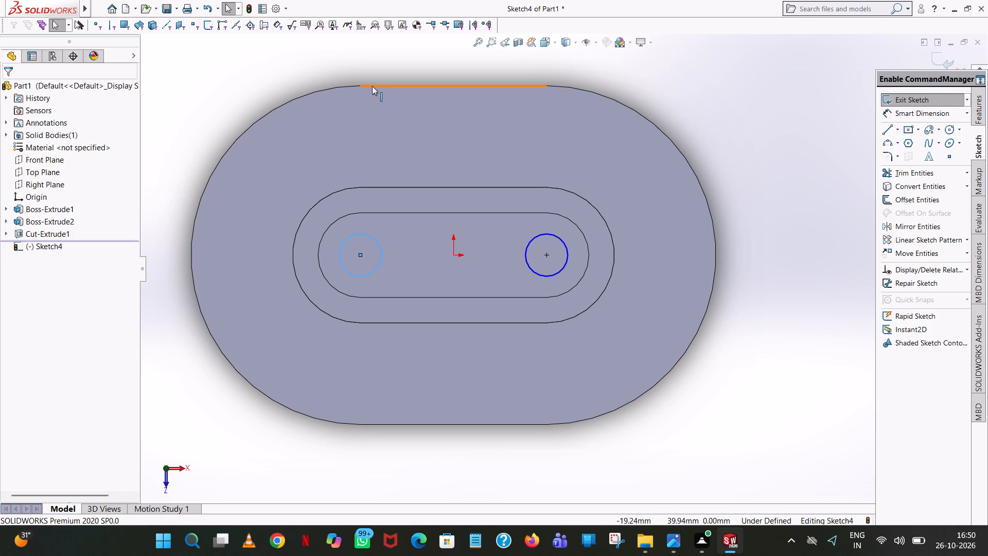
pyautogui.click(721, 91)
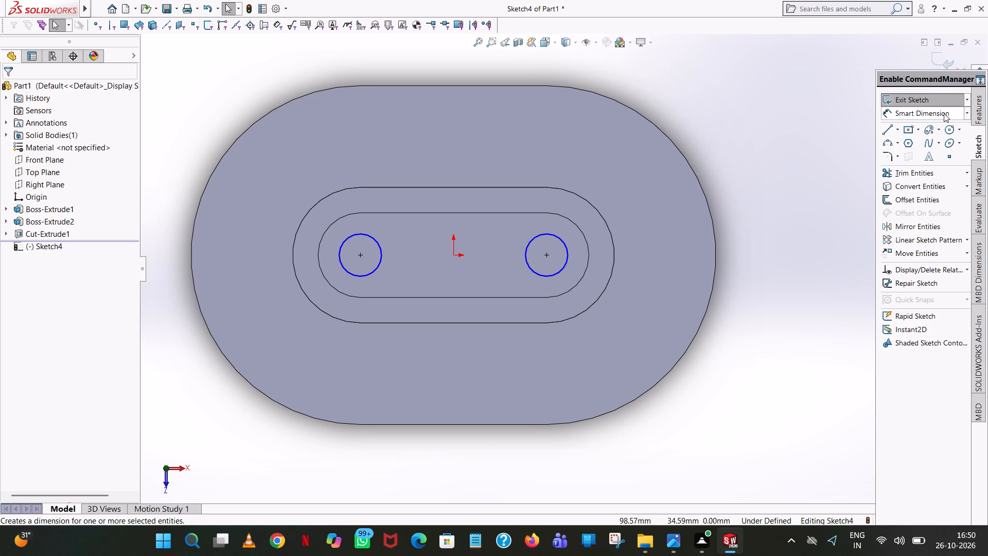
# Add a 10 mm diameter dimension to each of the two circles on the pocket floor.
pyautogui.click(944, 113)
pyautogui.click(566, 251)
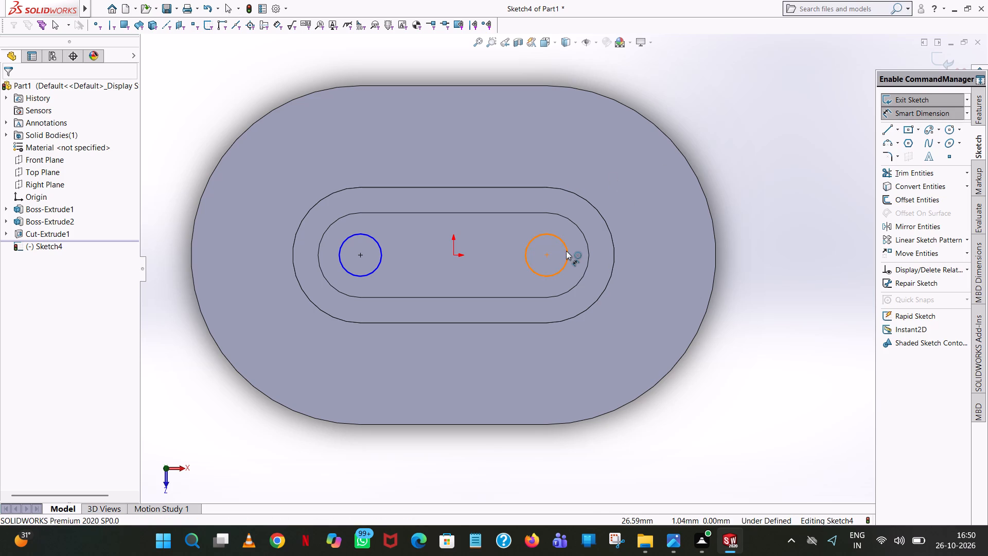
pyautogui.click(731, 147)
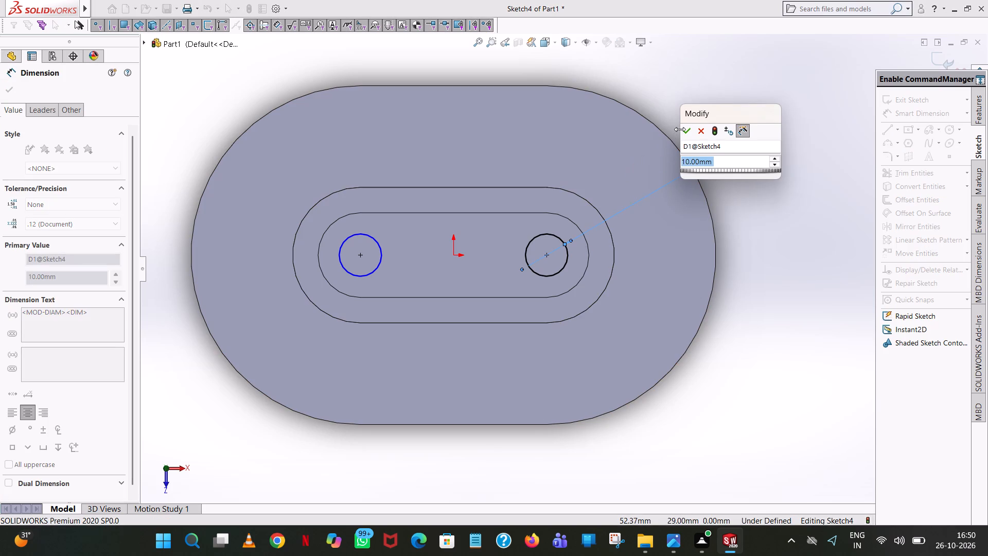
pyautogui.click(680, 129)
pyautogui.click(687, 136)
pyautogui.click(697, 80)
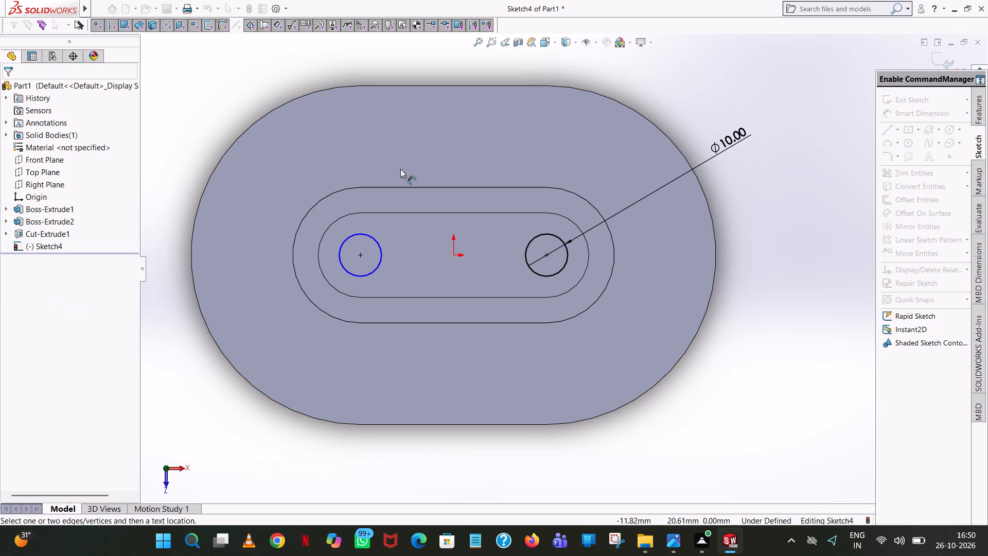
pyautogui.click(349, 239)
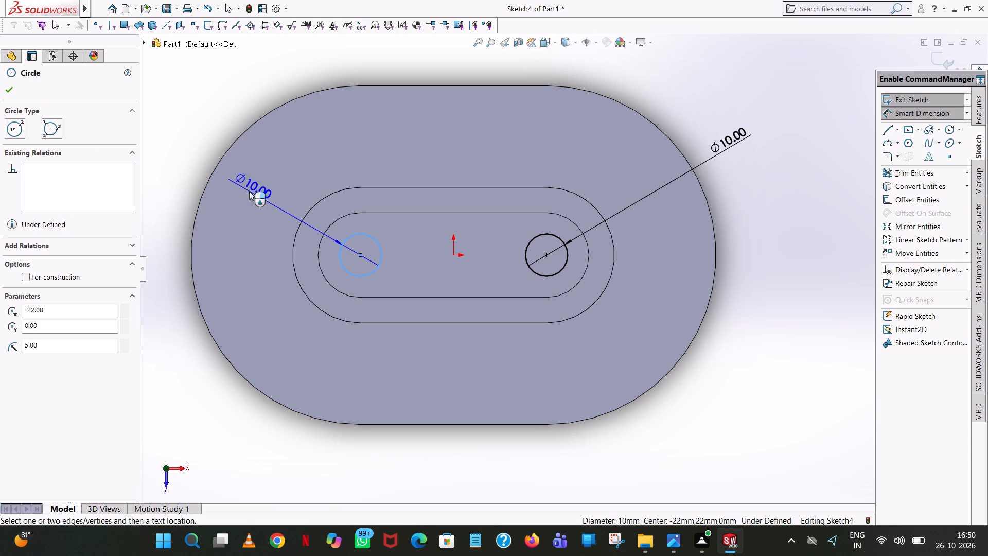
pyautogui.click(182, 124)
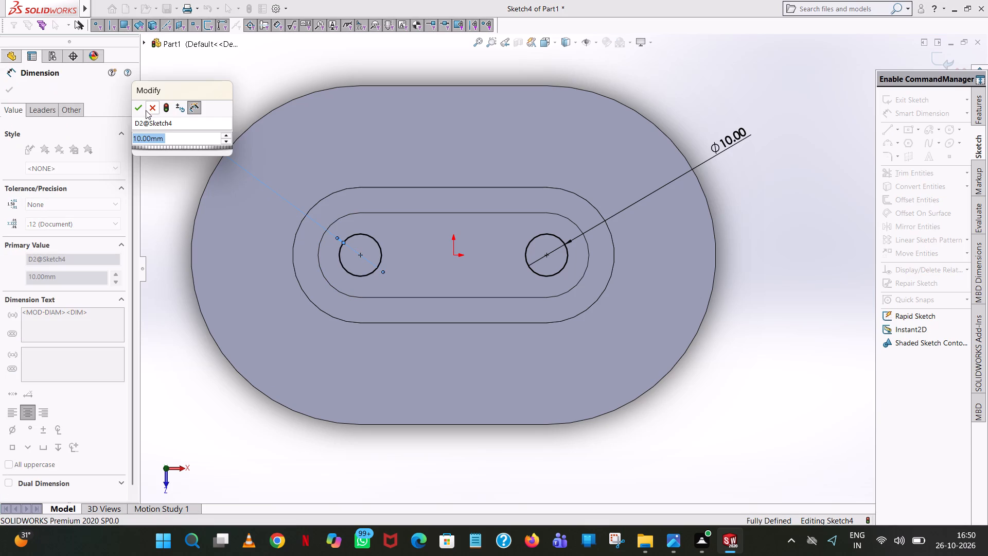
pyautogui.click(143, 107)
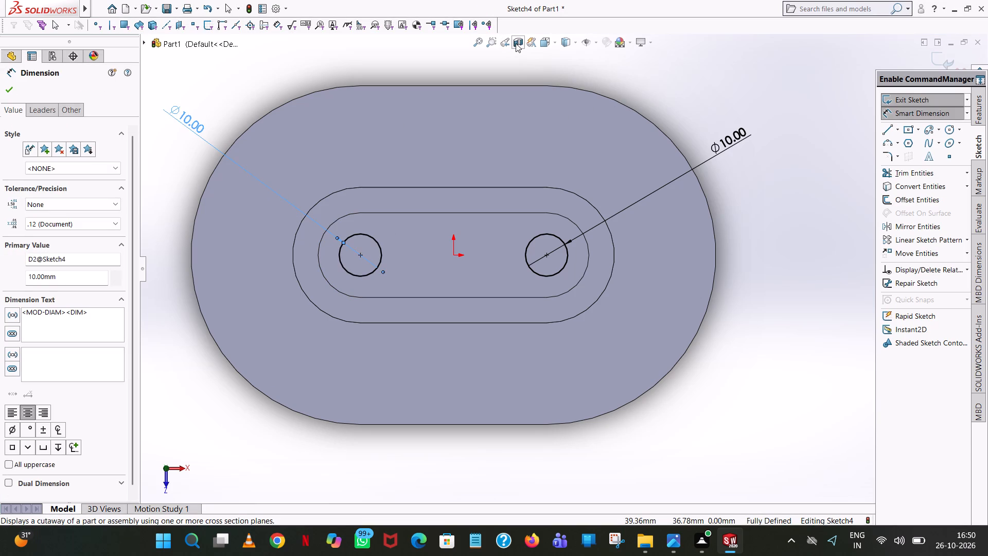
# Preview a section of the part through the Front Plane to examine the pocket floor and the material beneath it.
pyautogui.click(516, 43)
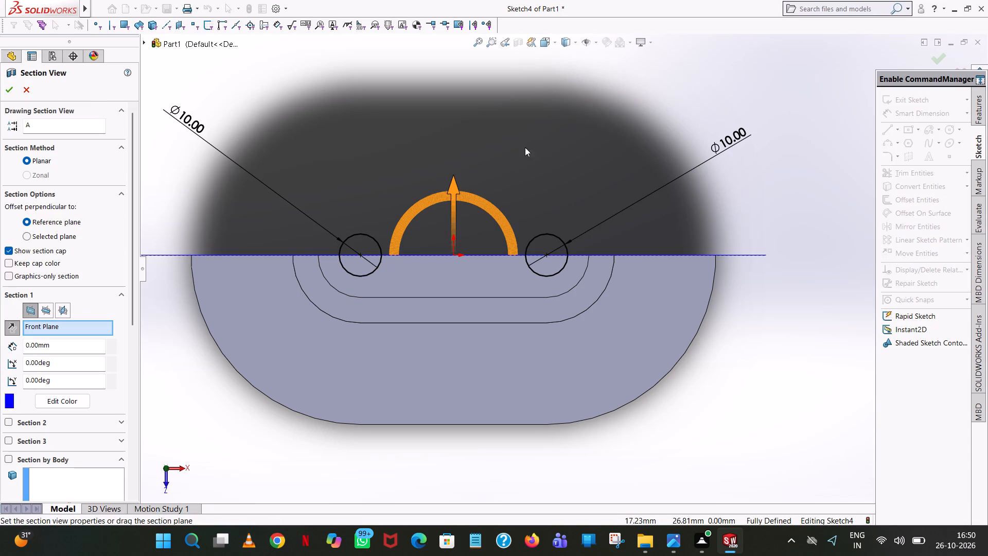
pyautogui.scroll(2, 518, 162)
pyautogui.moveTo(518, 162); pyautogui.dragTo(589, 203, button='middle')
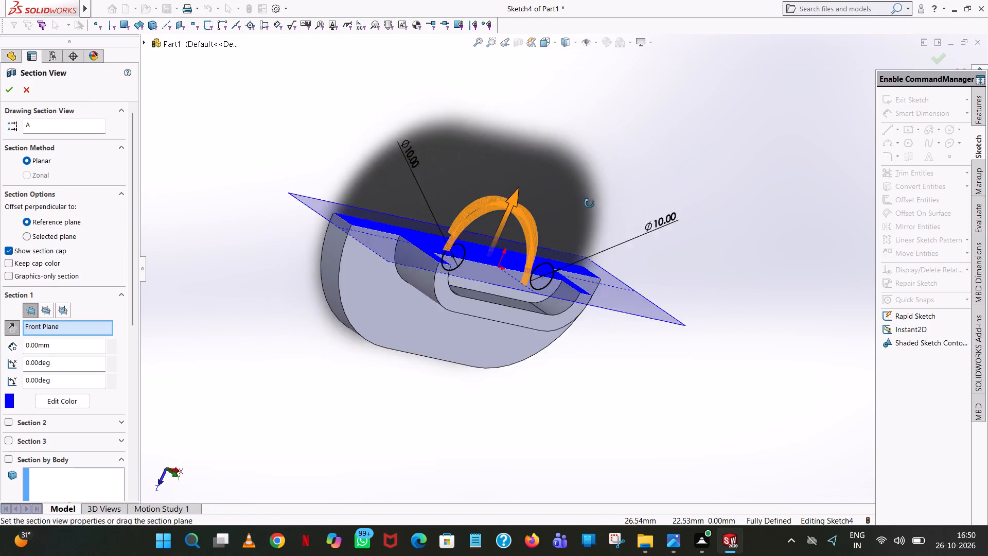
pyautogui.moveTo(589, 203); pyautogui.dragTo(586, 370, button='middle')
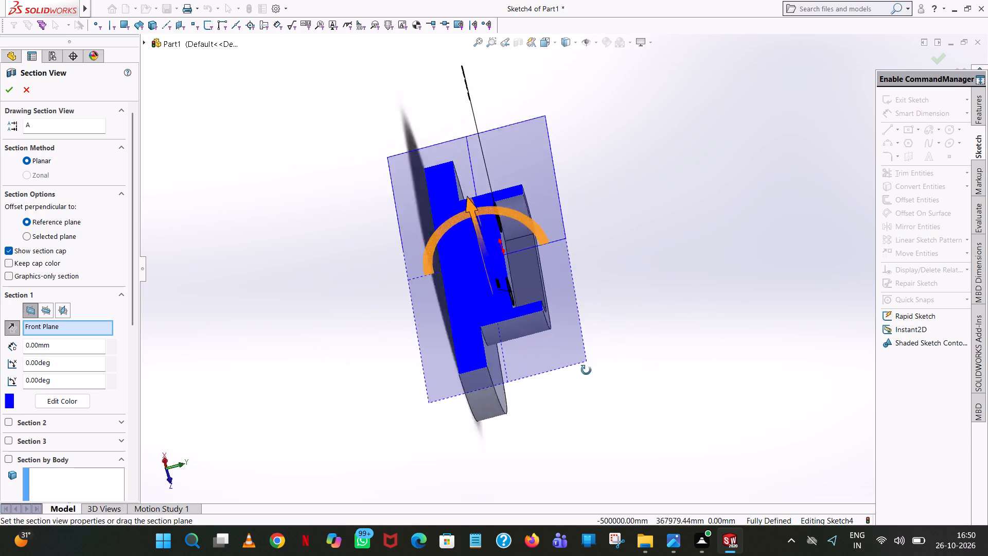
pyautogui.moveTo(586, 370); pyautogui.dragTo(725, 195, button='middle')
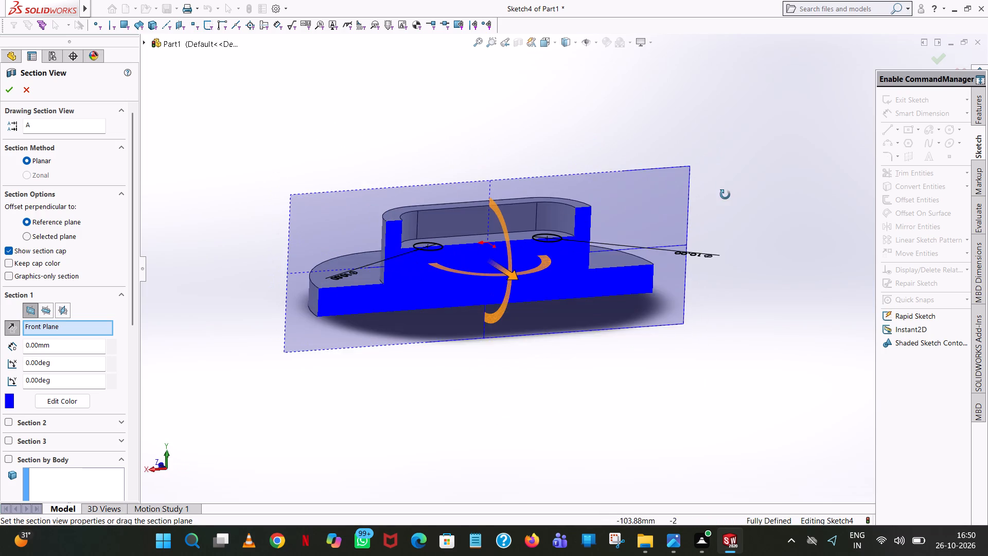
pyautogui.moveTo(725, 195); pyautogui.dragTo(725, 195, button='middle')
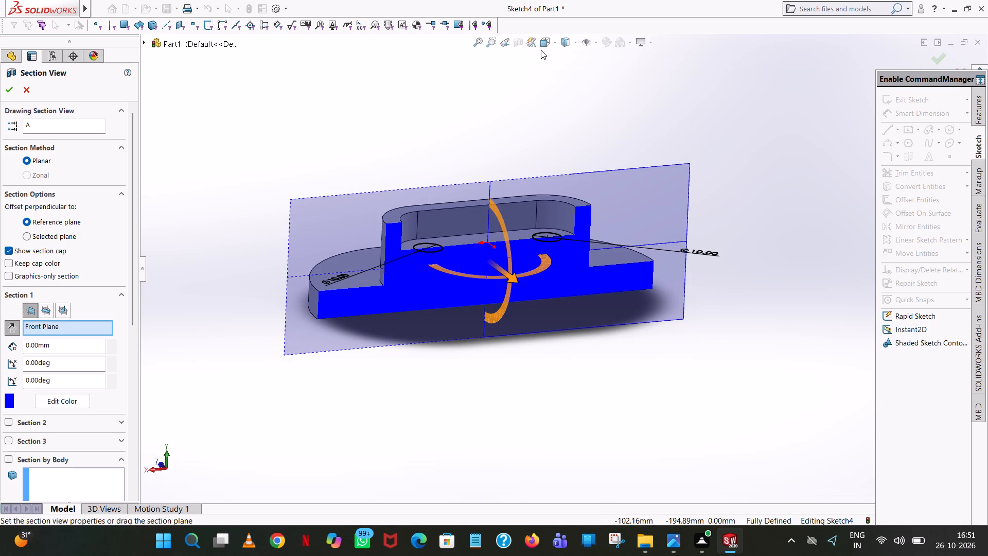
pyautogui.click(31, 90)
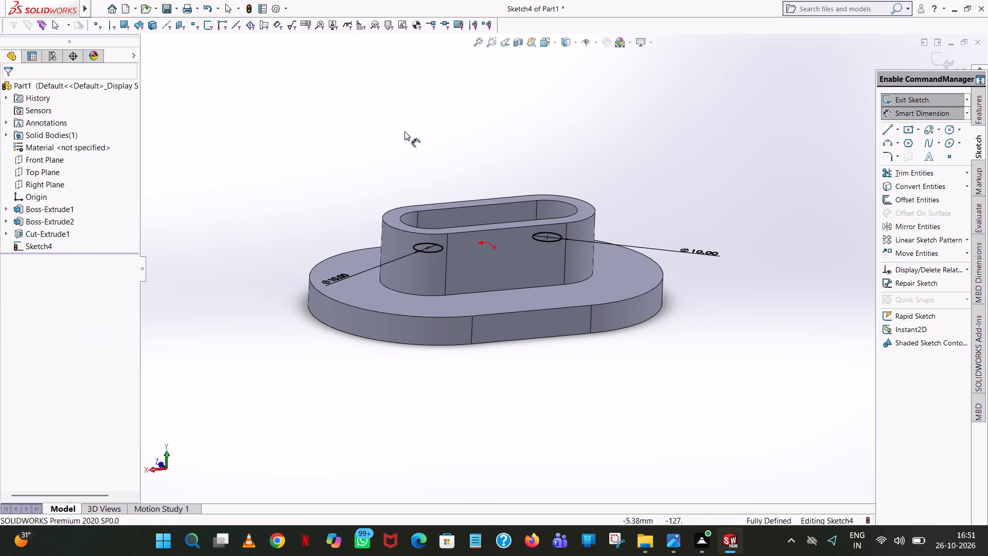
# Cut-extrude both 10 mm circles downward to a blind depth of 53 mm, passing through the base plate.
pyautogui.moveTo(505, 135); pyautogui.dragTo(495, 287, button='middle')
pyautogui.scroll(1, 511, 172)
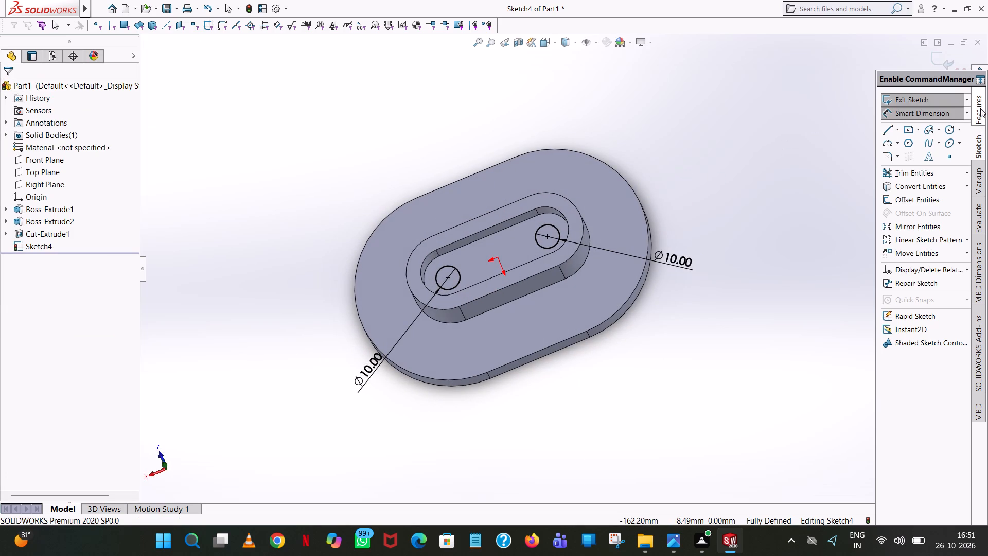
pyautogui.click(980, 108)
pyautogui.click(906, 167)
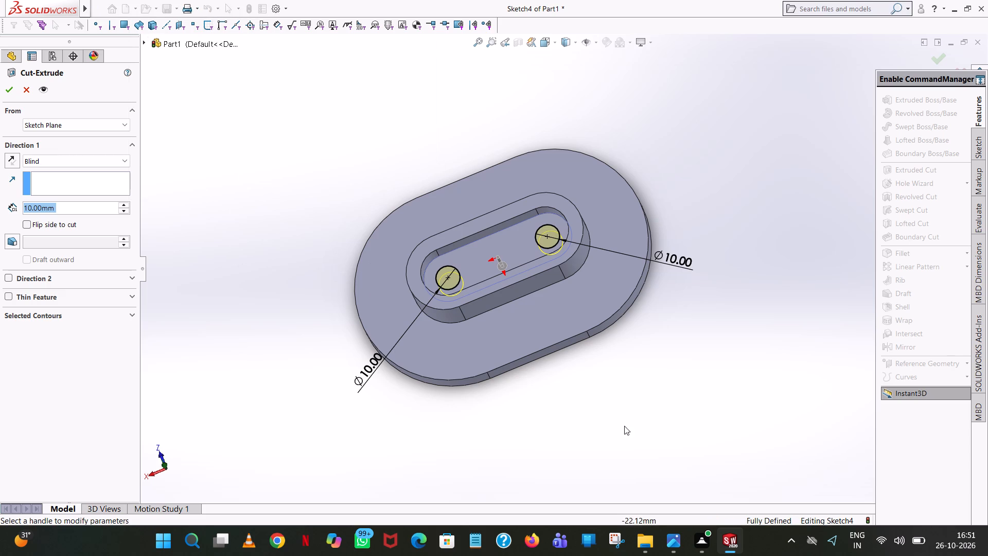
pyautogui.moveTo(622, 423); pyautogui.dragTo(610, 239, button='middle')
pyautogui.scroll(1, 603, 379)
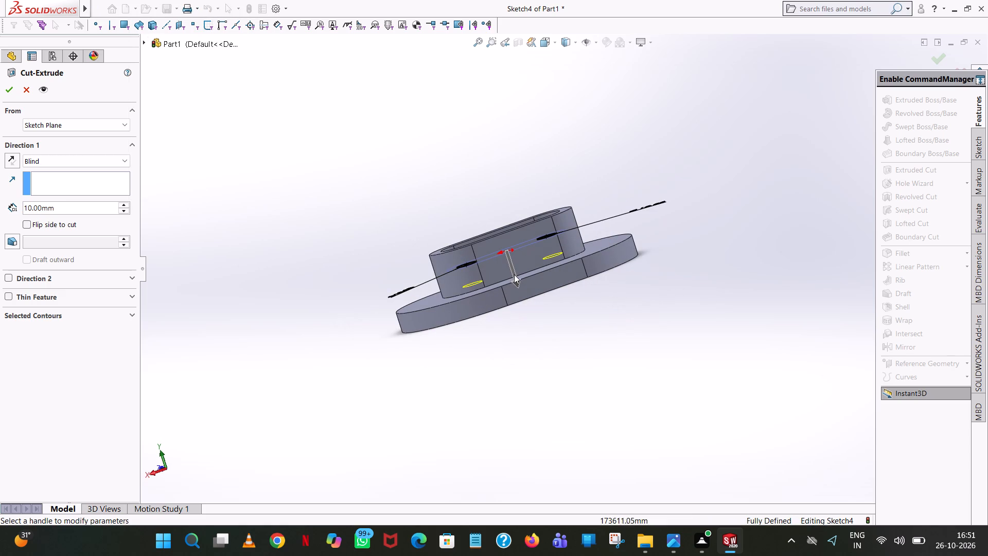
pyautogui.moveTo(518, 285); pyautogui.dragTo(535, 356)
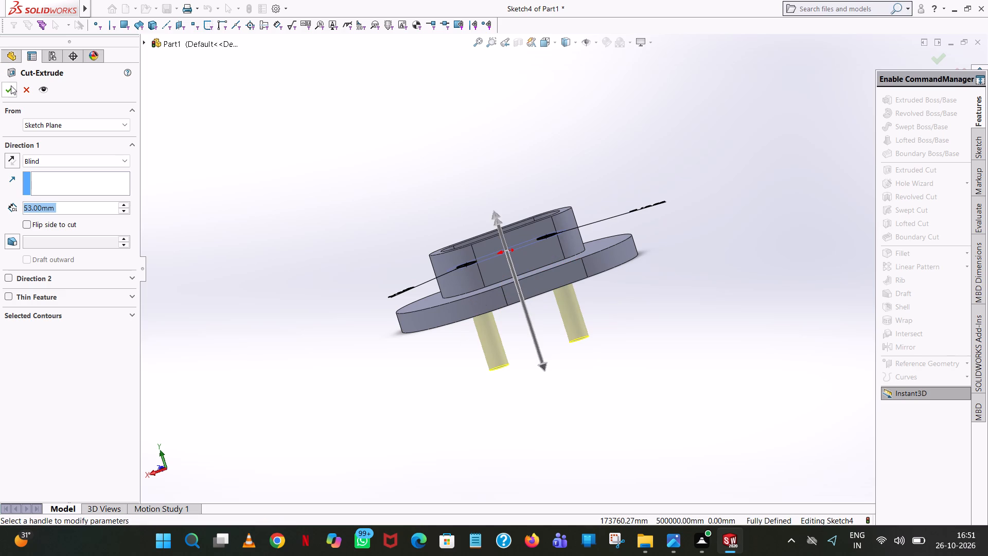
pyautogui.click(11, 85)
pyautogui.moveTo(522, 125); pyautogui.dragTo(536, 172, button='middle')
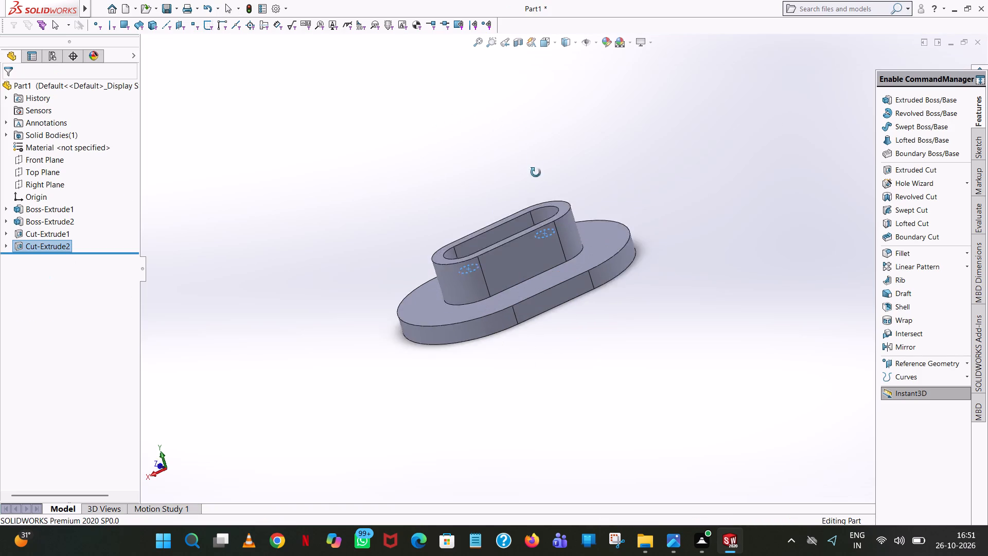
# Start a cut-extrude sketch on the base plate's upper face, outside the boss, and view it from the top.
pyautogui.moveTo(536, 172); pyautogui.dragTo(540, 251, button='middle')
pyautogui.scroll(1, 540, 251)
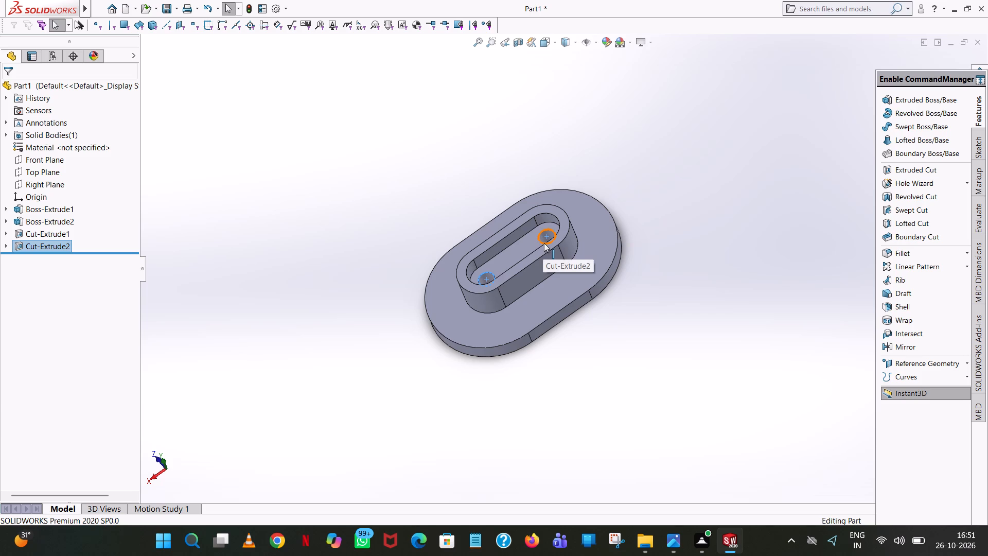
pyautogui.click(679, 177)
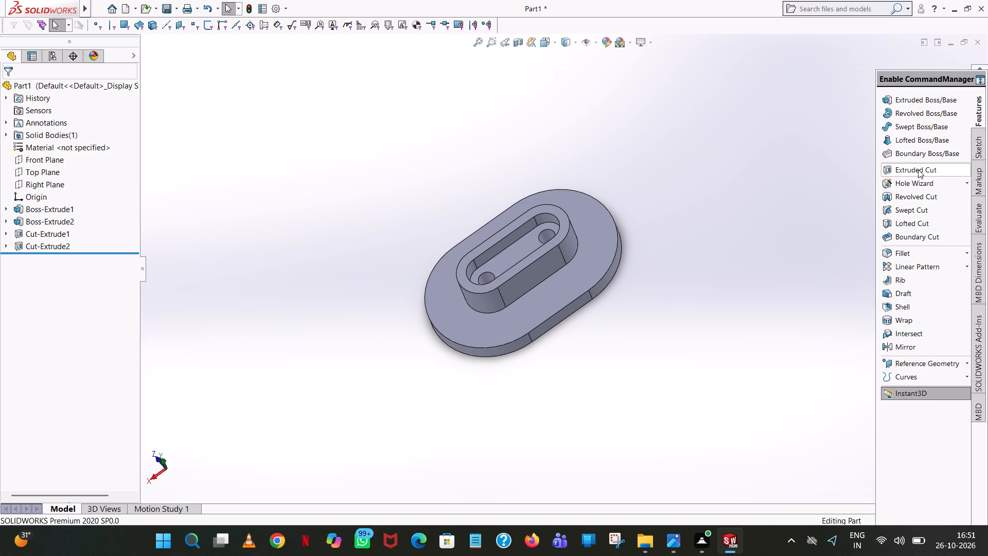
pyautogui.click(918, 169)
pyautogui.click(606, 228)
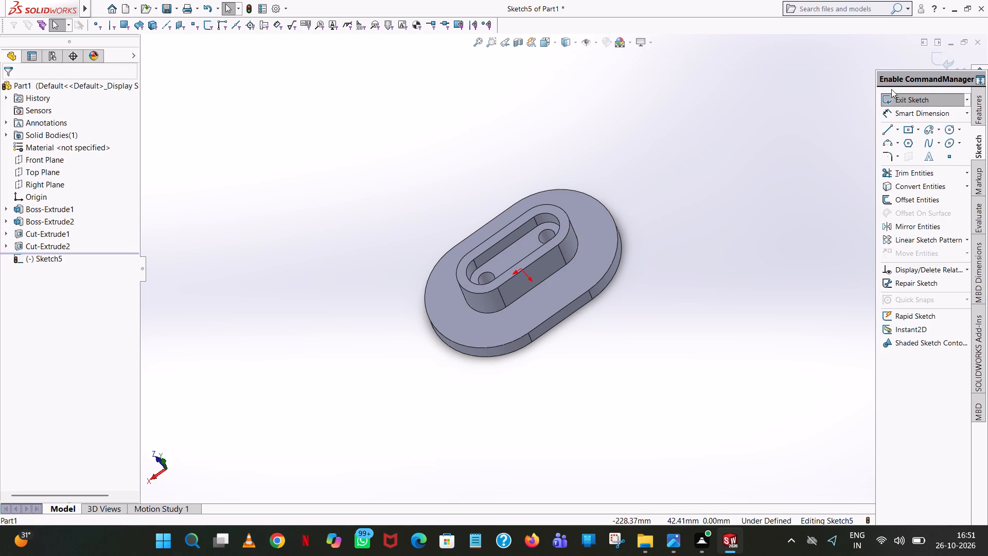
pyautogui.click(556, 39)
pyautogui.click(602, 99)
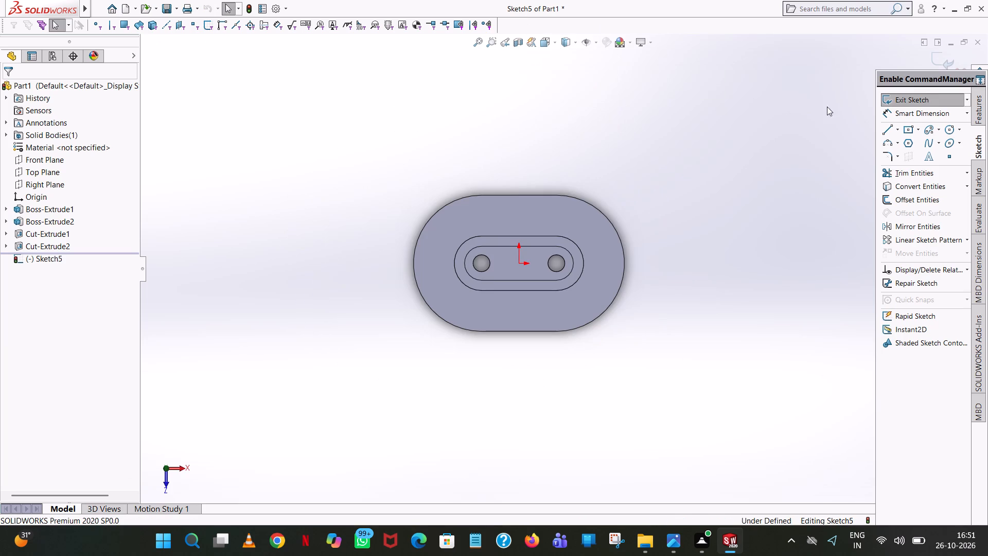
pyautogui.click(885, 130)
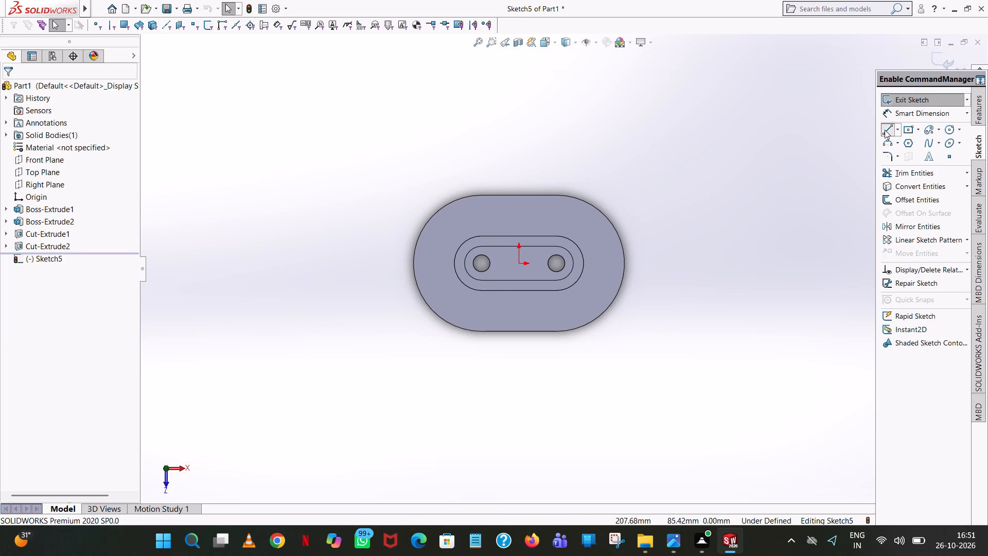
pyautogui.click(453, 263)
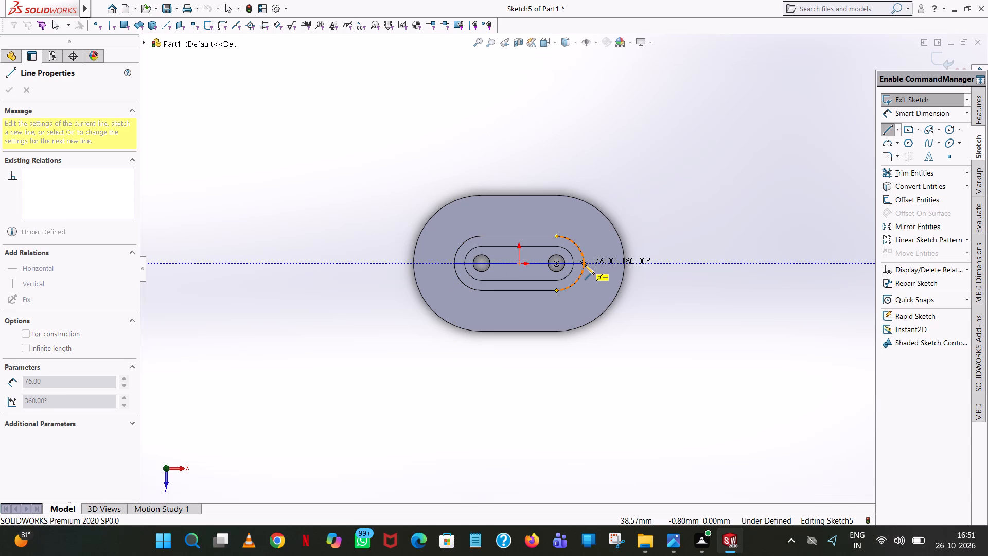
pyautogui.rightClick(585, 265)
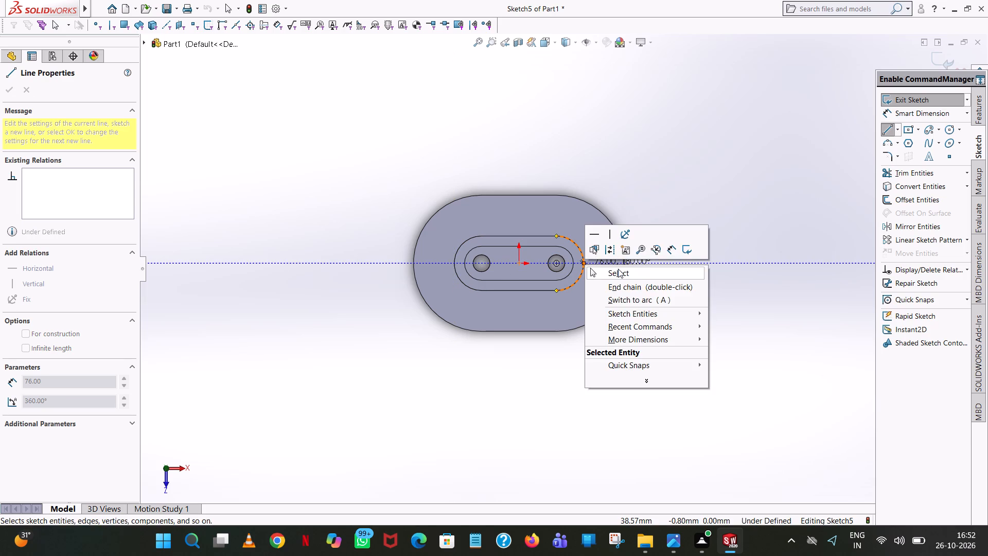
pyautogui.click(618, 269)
# Sketch a vertical line from the +X hole's centre toward −Z and set its length to 26 mm (52/2).
pyautogui.scroll(-3, 516, 212)
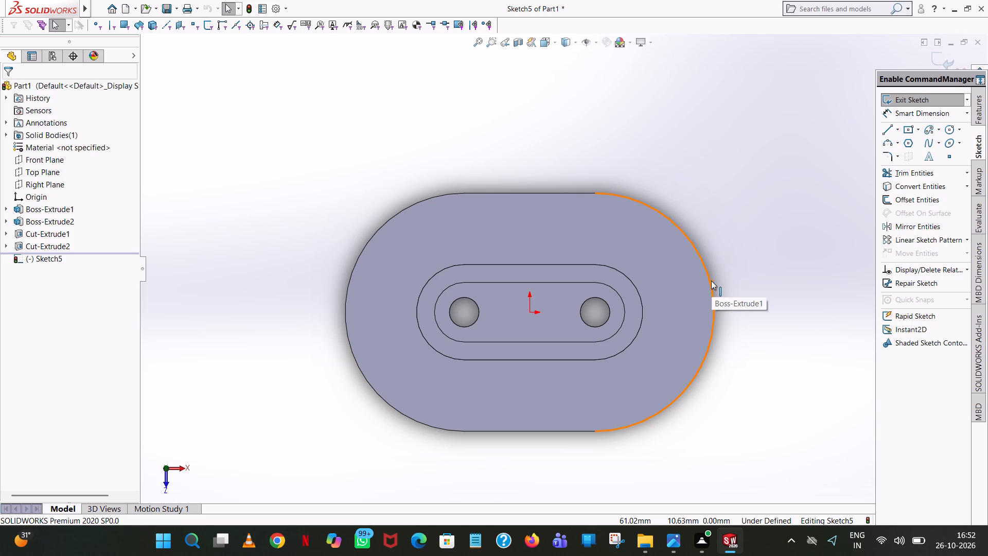
pyautogui.click(889, 128)
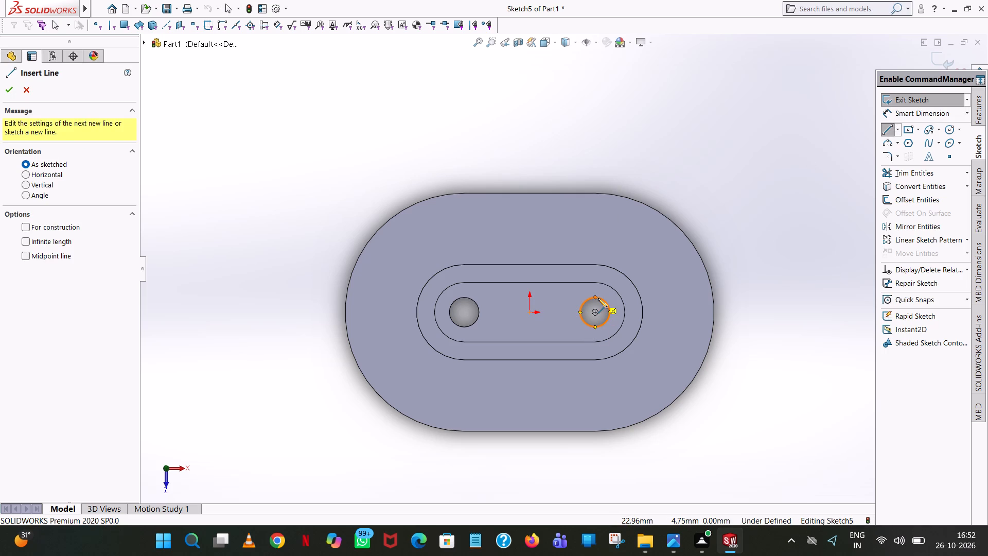
pyautogui.click(594, 312)
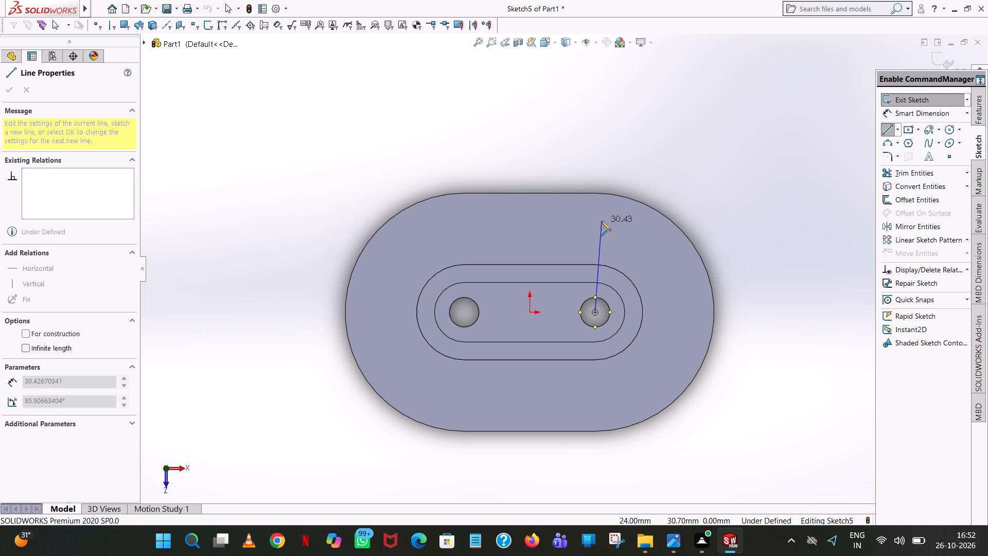
pyautogui.click(597, 221)
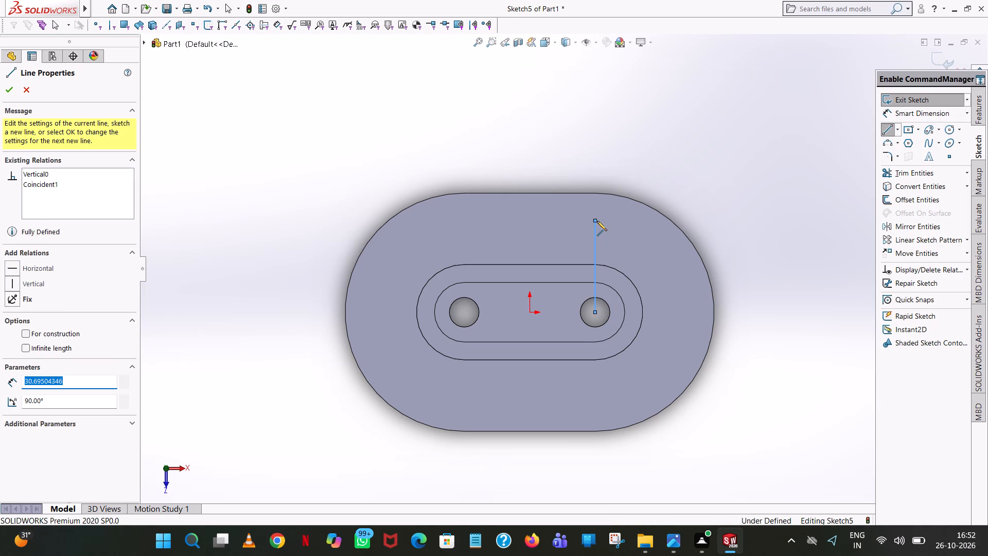
pyautogui.write('52/')
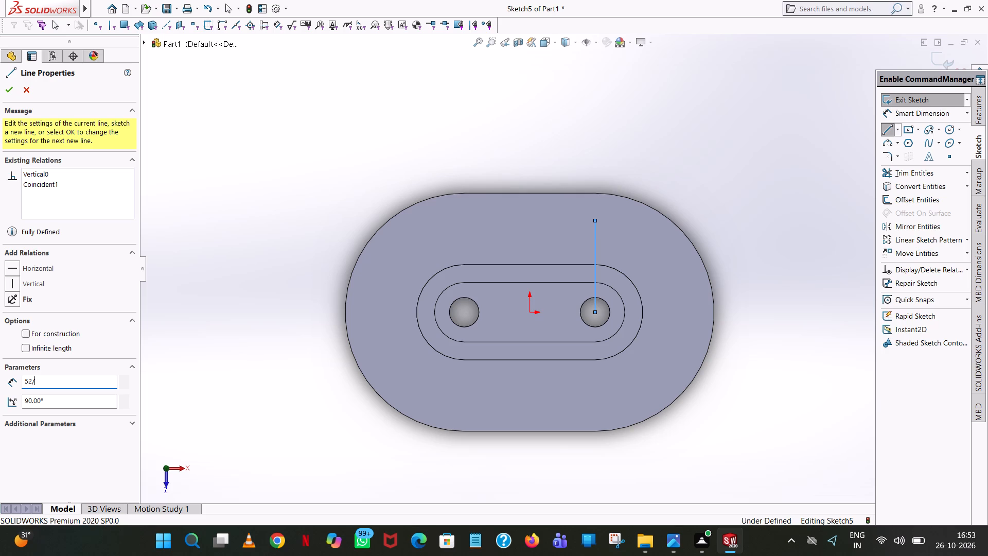
pyautogui.press('0')
pyautogui.press('BackSpace')
pyautogui.press('2')
pyautogui.press('Return')
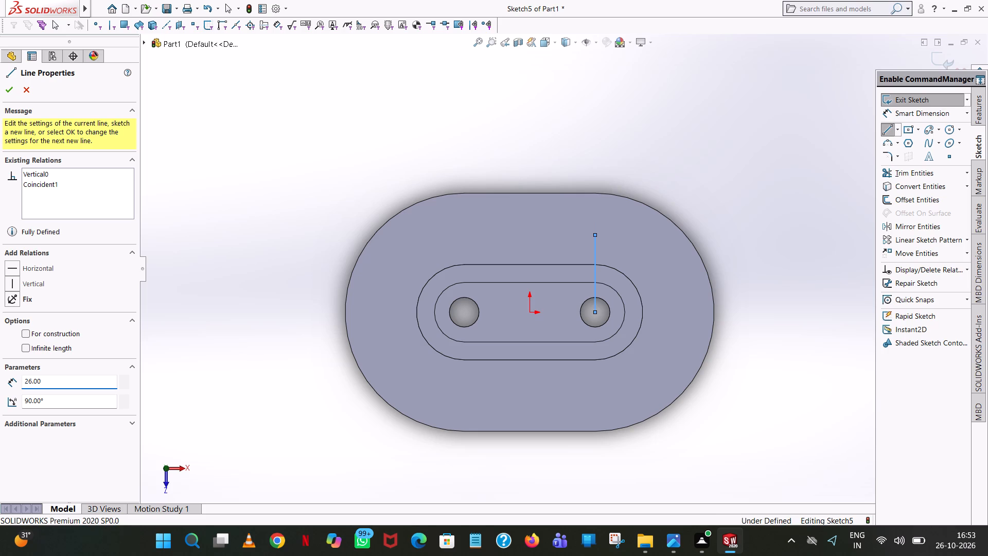
pyautogui.rightClick(597, 221)
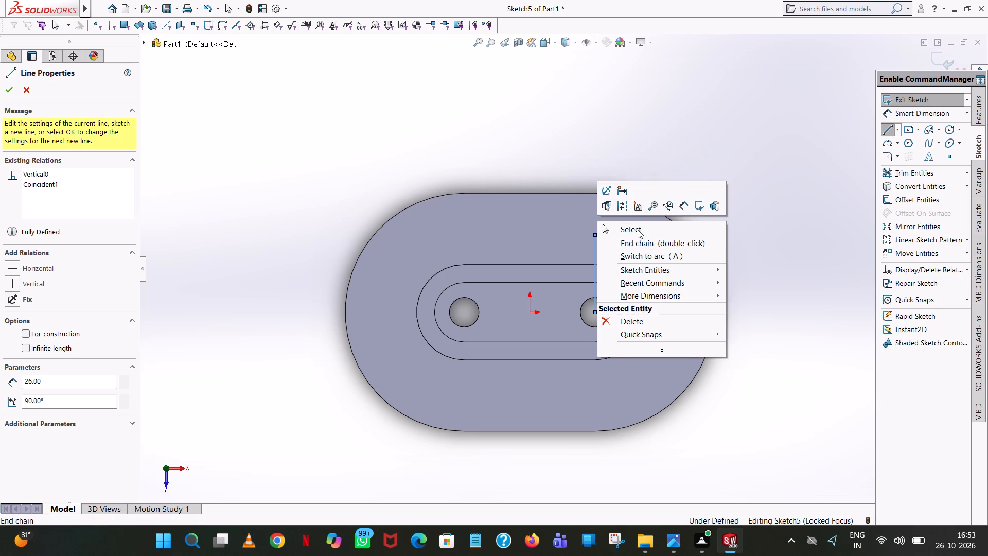
pyautogui.click(638, 230)
pyautogui.click(721, 143)
# Sketch a vertical line from the +X hole's centre toward +Z and set its length to 26 mm (52/2).
pyautogui.click(892, 130)
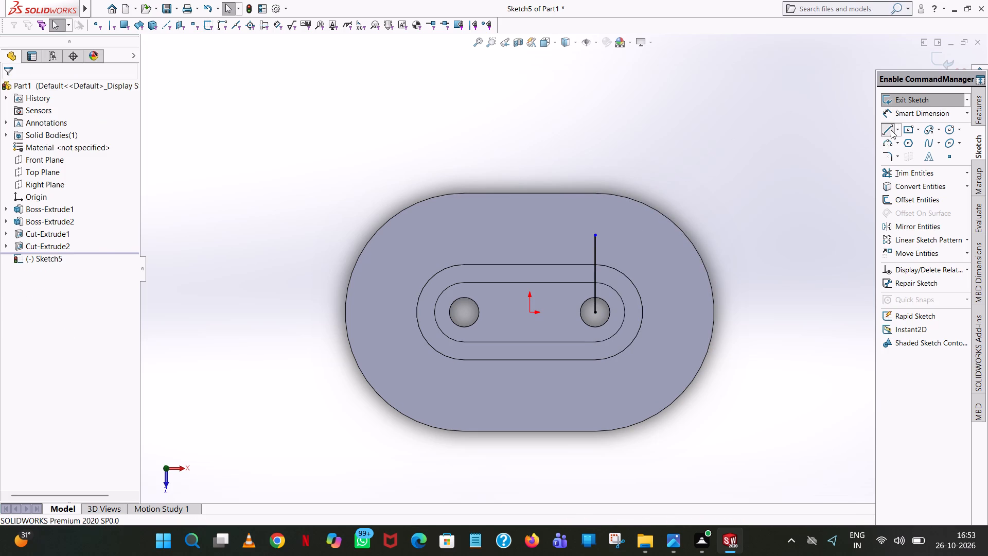
pyautogui.click(594, 310)
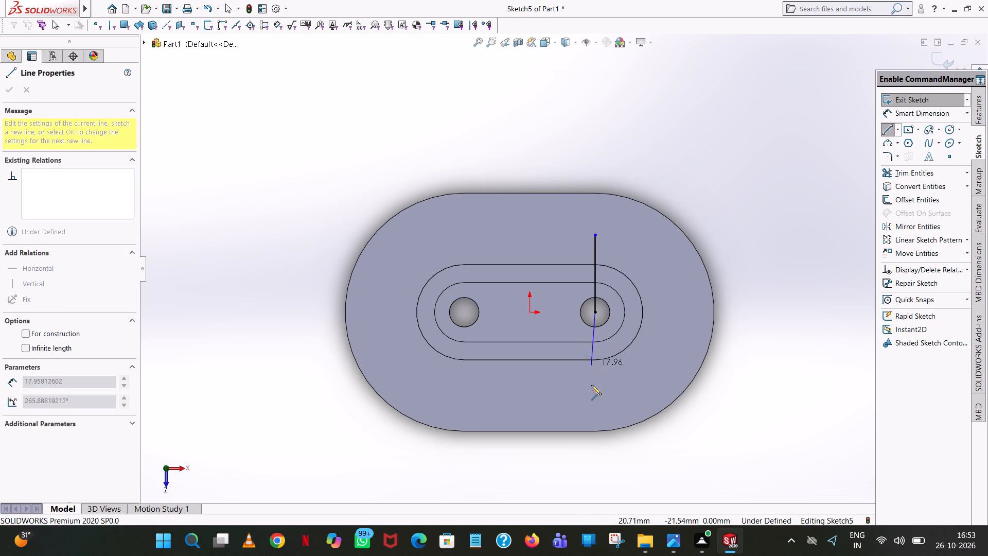
pyautogui.click(597, 408)
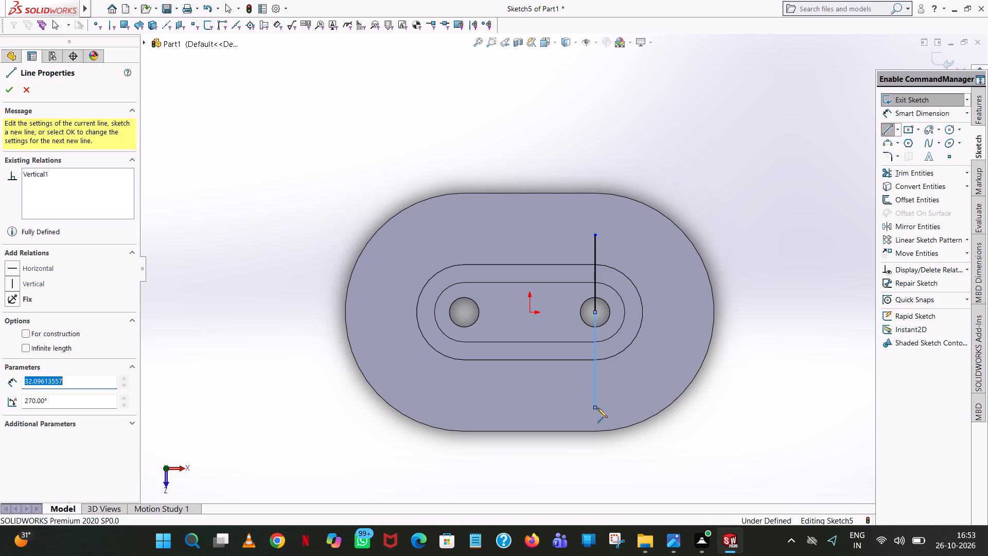
pyautogui.write('52/2')
pyautogui.press('Return')
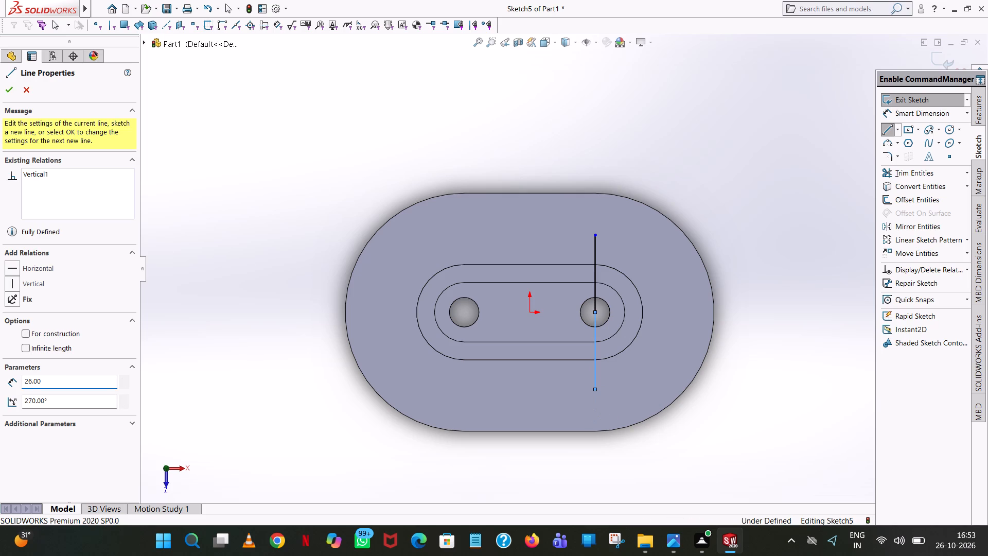
pyautogui.rightClick(597, 408)
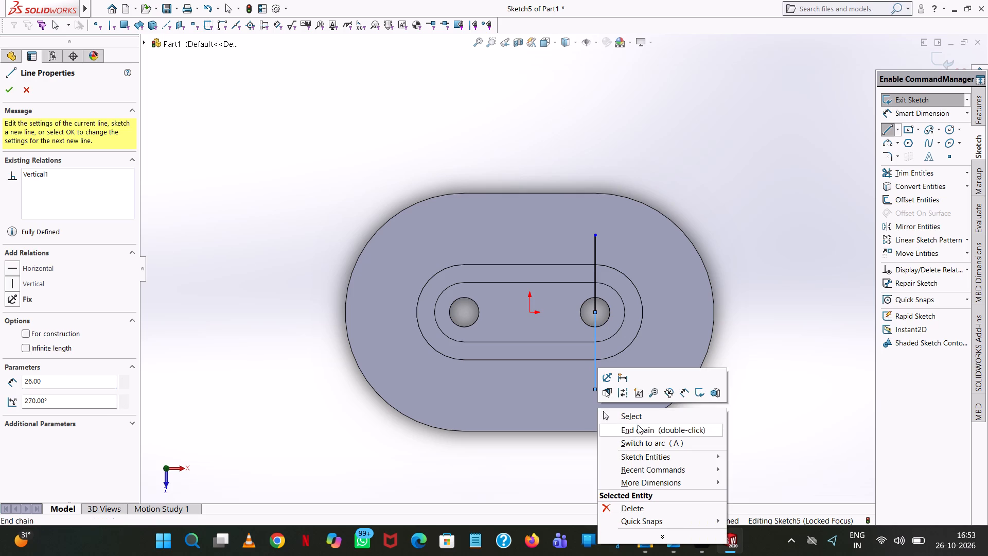
pyautogui.click(644, 416)
pyautogui.click(691, 186)
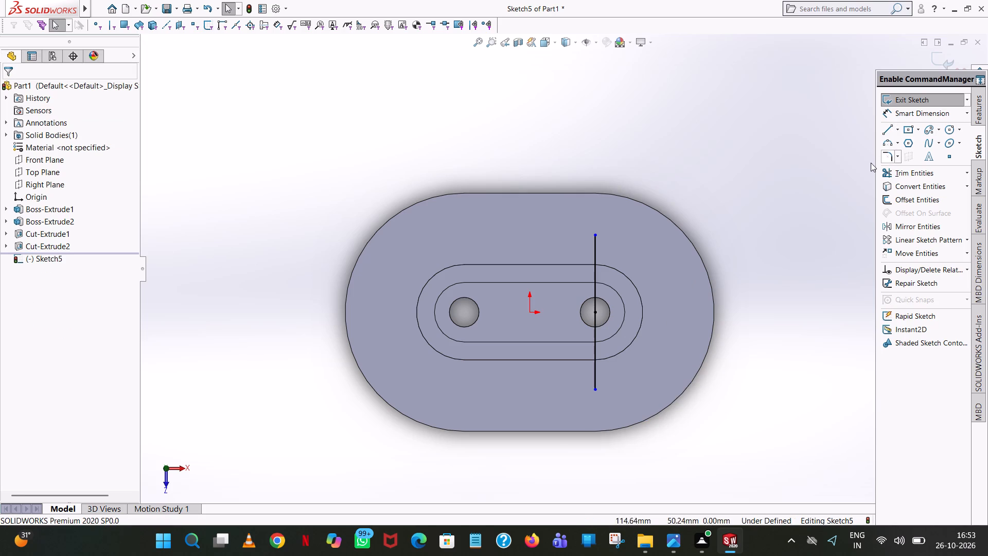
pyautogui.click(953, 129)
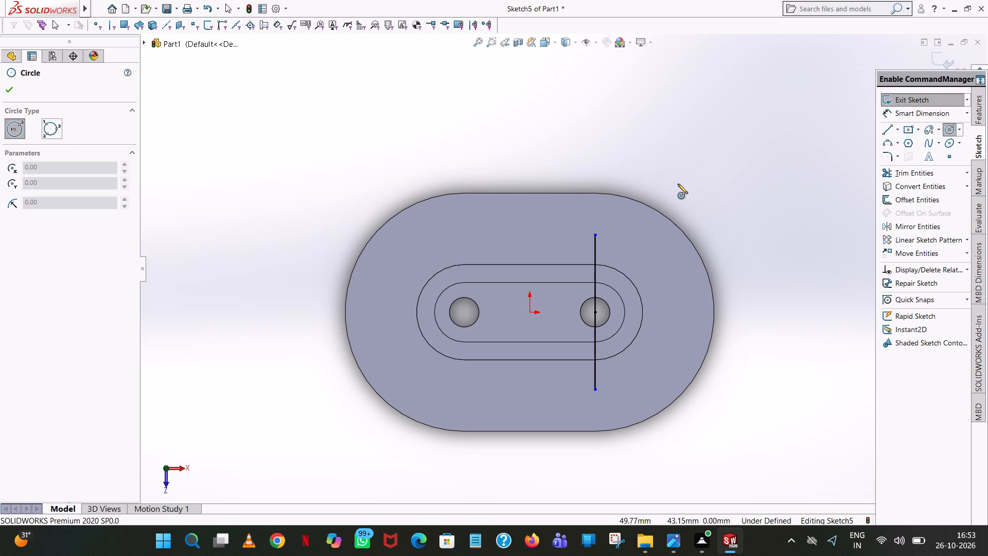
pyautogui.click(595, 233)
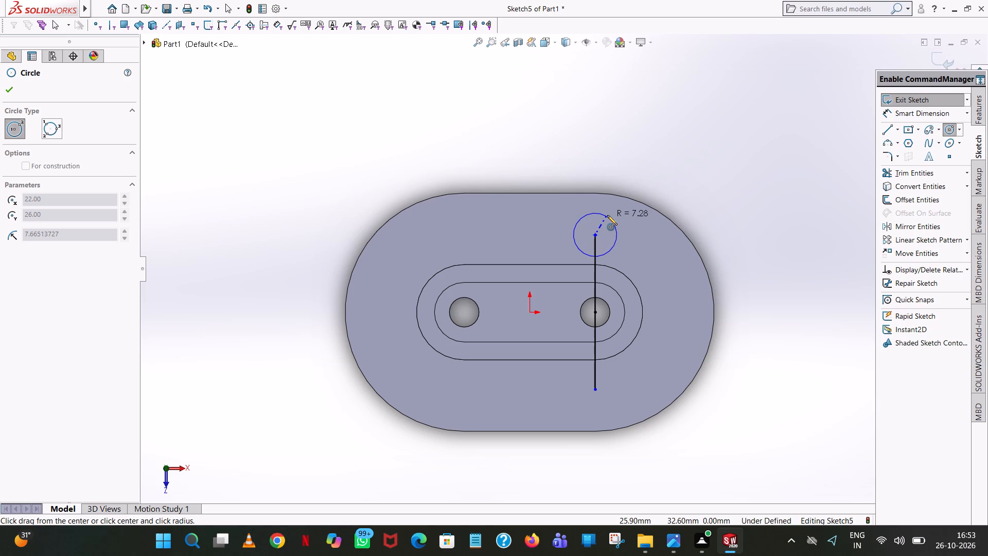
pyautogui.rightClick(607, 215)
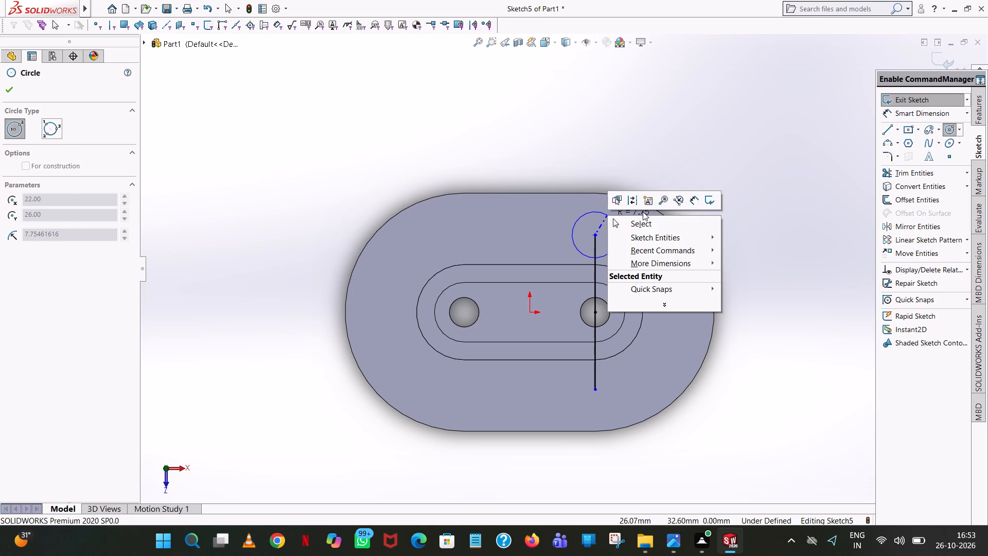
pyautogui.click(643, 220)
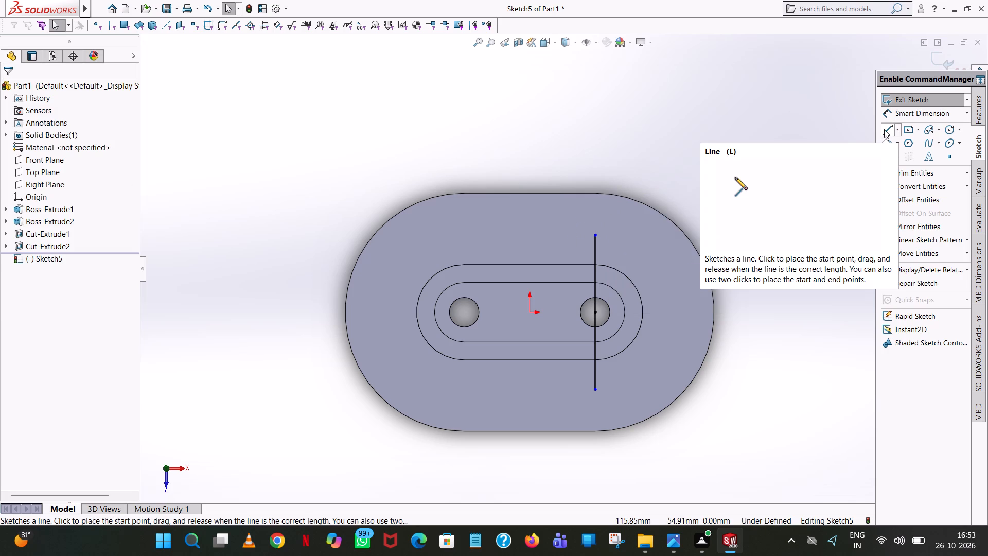
# Sketch a vertical line from the −X hole's centre toward −Z and set its length to 26 mm (52/2).
pyautogui.click(893, 130)
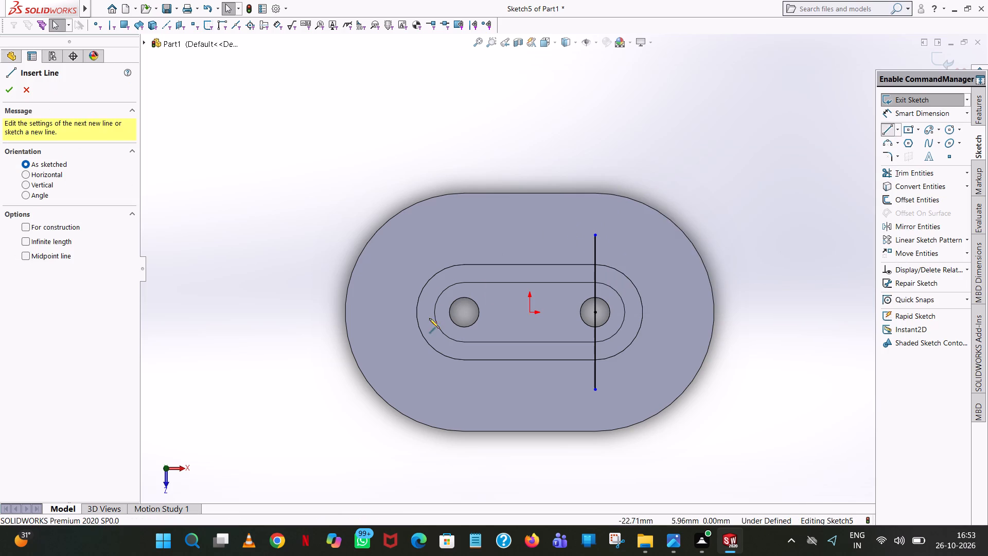
pyautogui.click(463, 311)
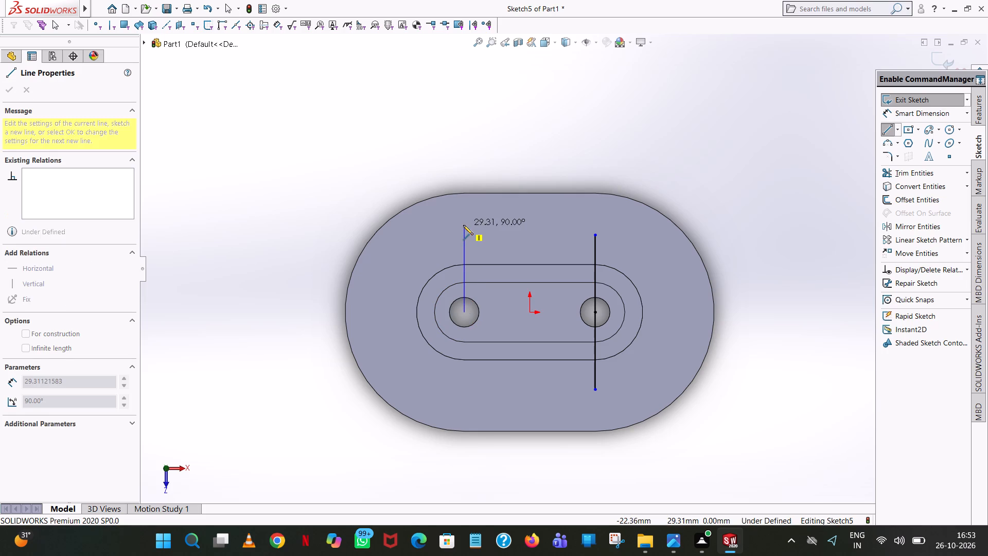
pyautogui.click(463, 225)
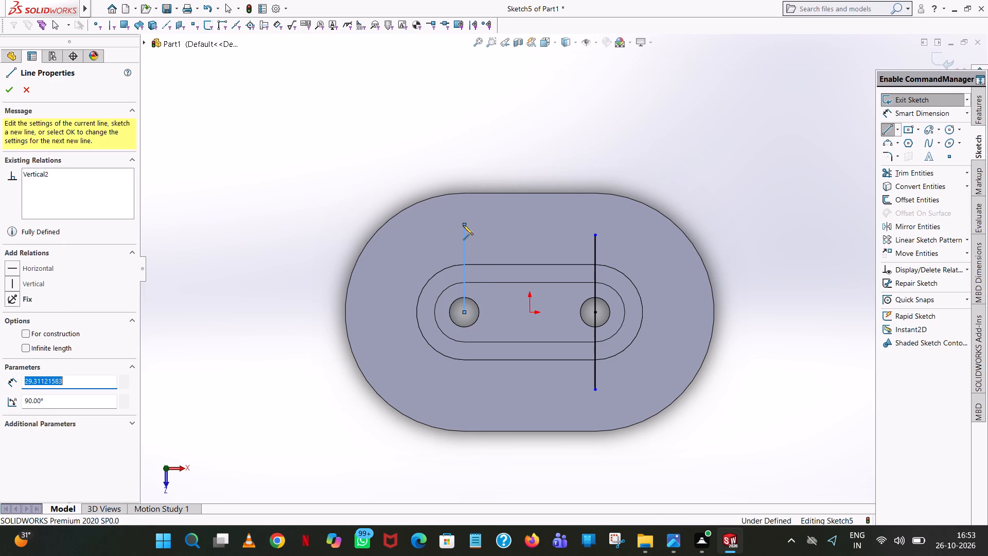
pyautogui.write('52/2')
pyautogui.press('Return')
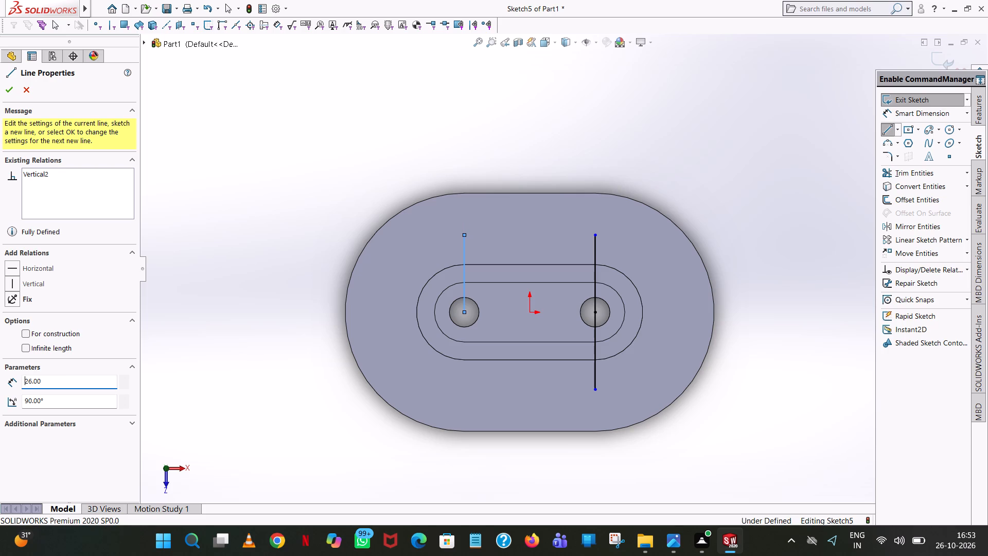
pyautogui.rightClick(463, 225)
pyautogui.click(525, 233)
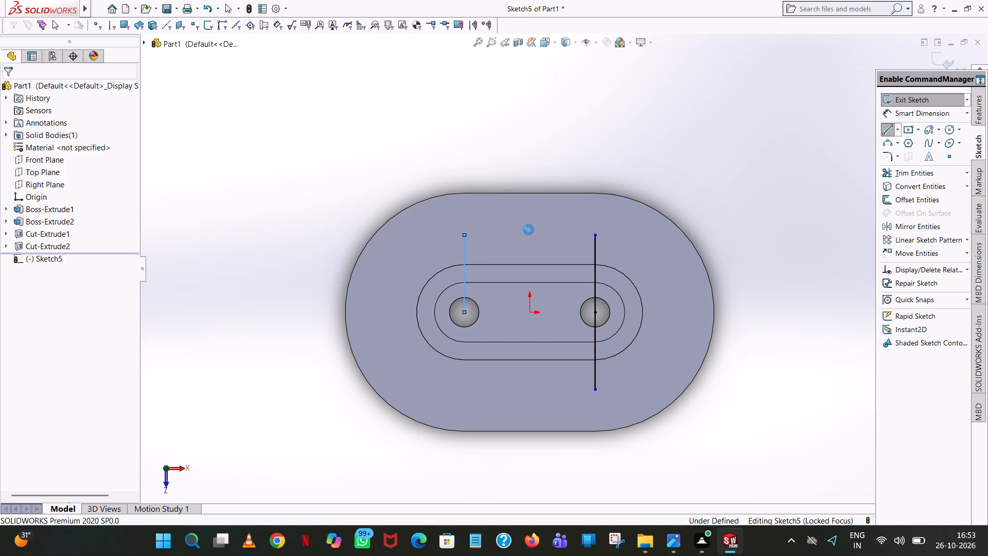
# Sketch a vertical line from the −X hole's centre toward +Z and set its length to 26 mm.
pyautogui.click(888, 131)
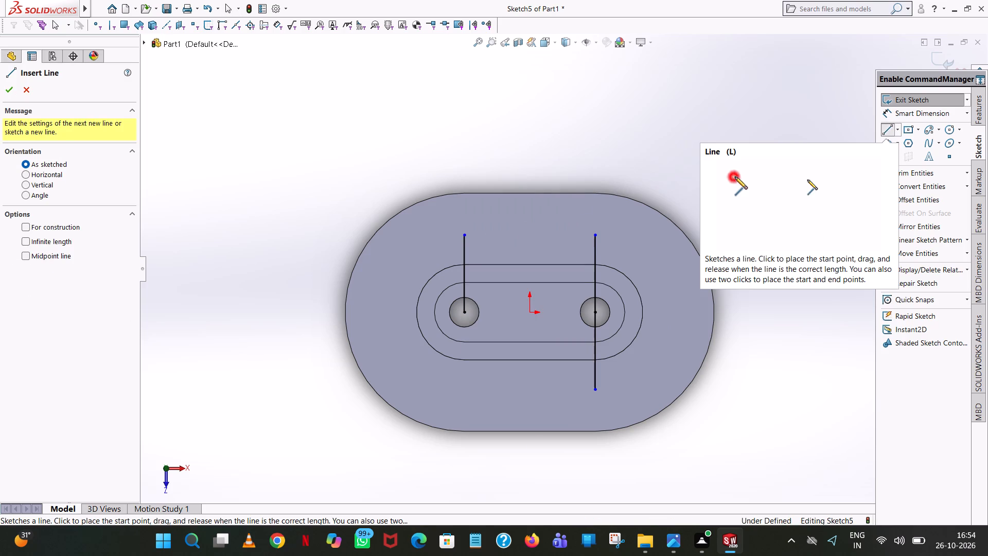
pyautogui.click(465, 311)
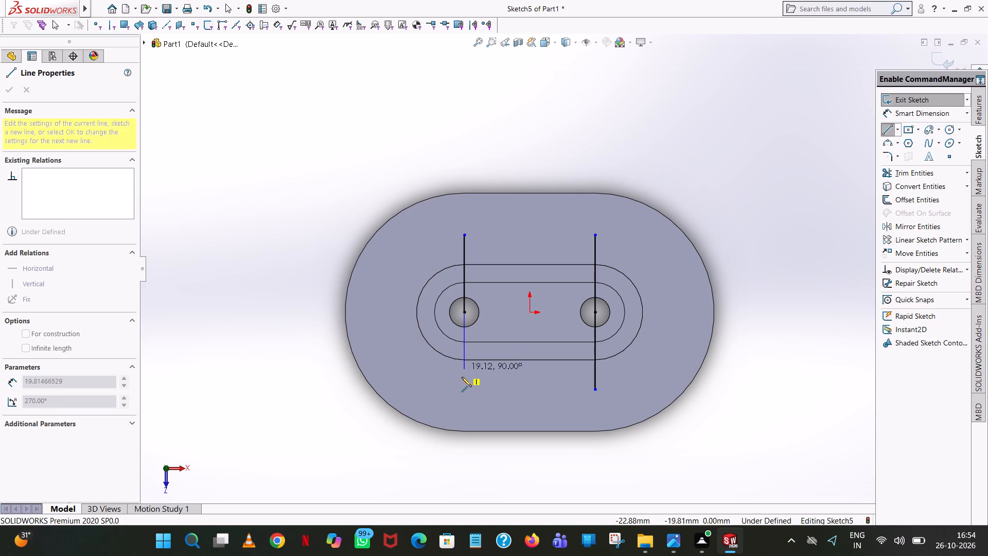
pyautogui.click(462, 383)
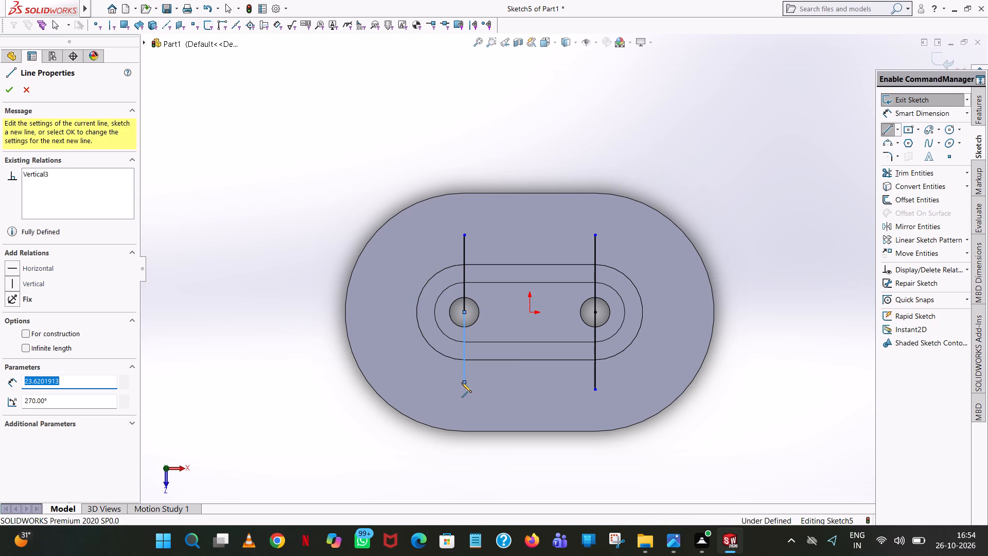
pyautogui.write('26')
pyautogui.press('Return')
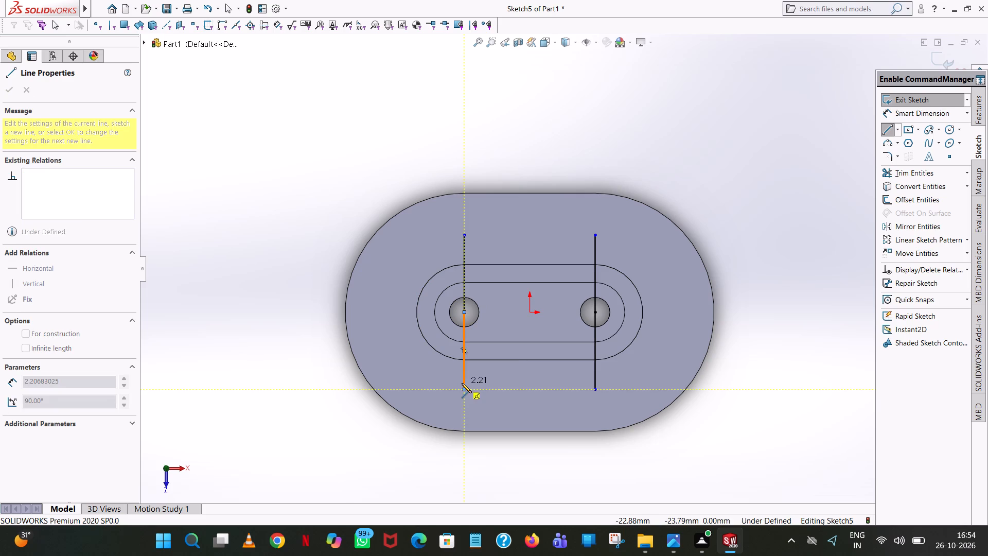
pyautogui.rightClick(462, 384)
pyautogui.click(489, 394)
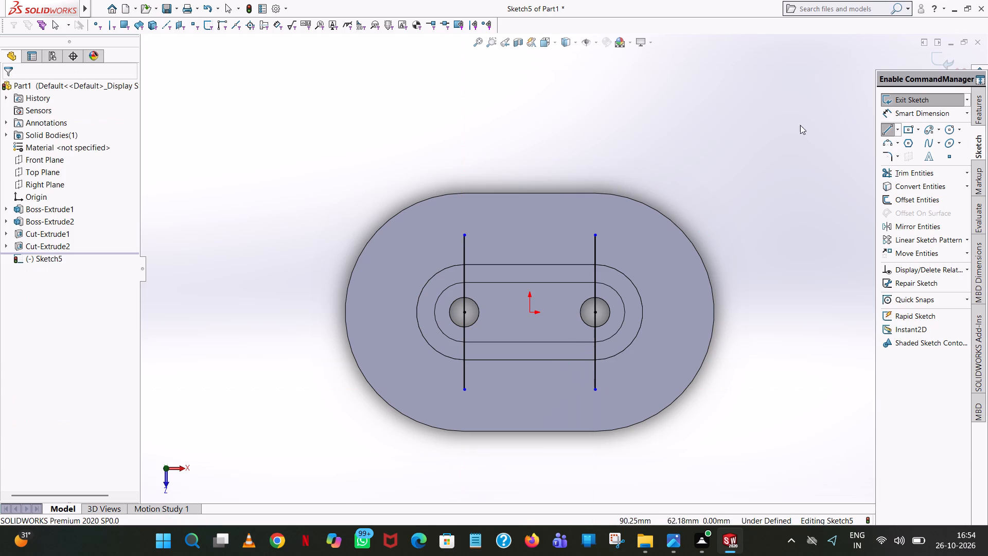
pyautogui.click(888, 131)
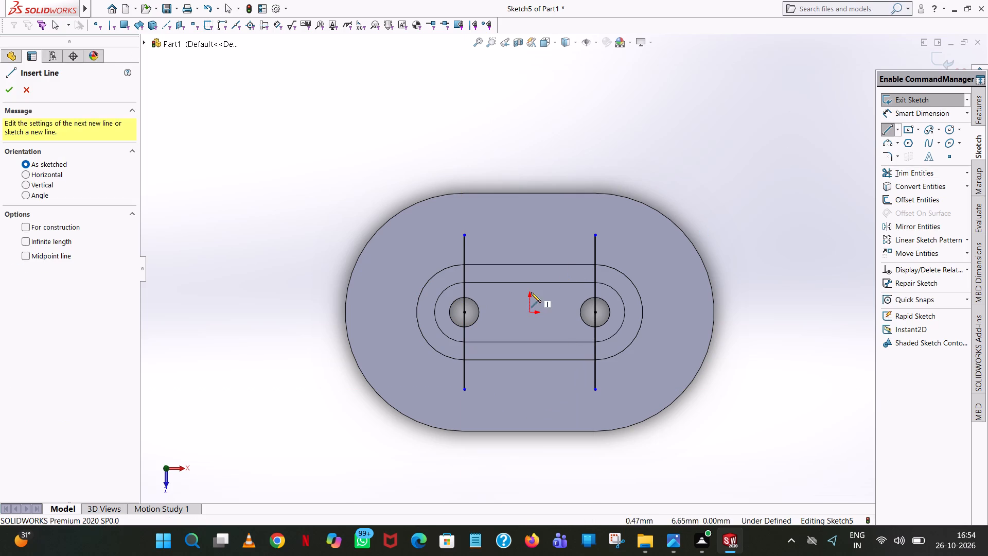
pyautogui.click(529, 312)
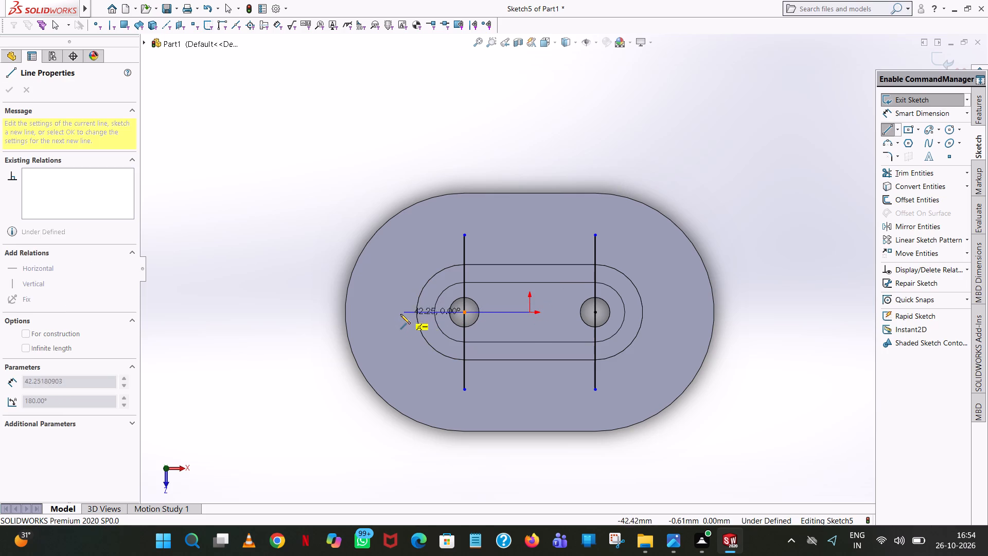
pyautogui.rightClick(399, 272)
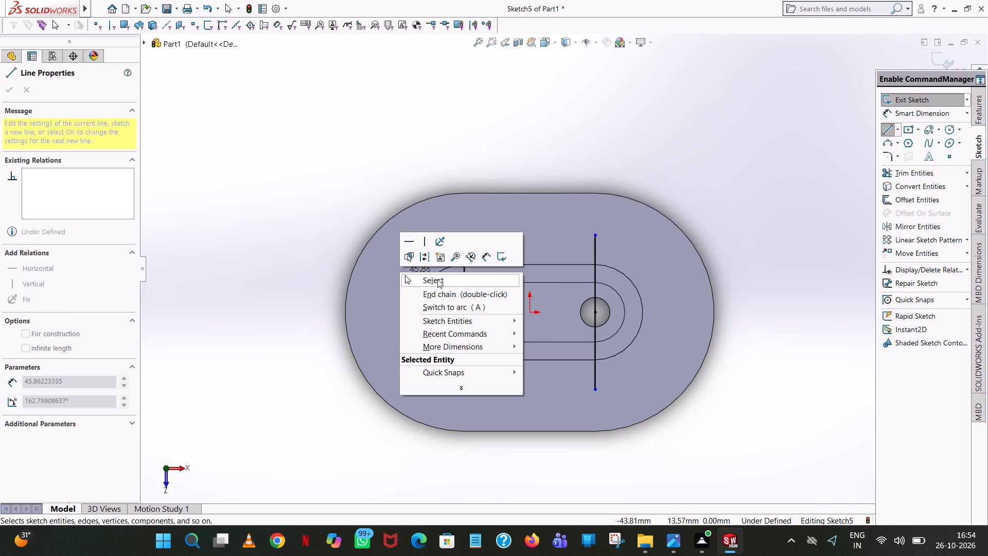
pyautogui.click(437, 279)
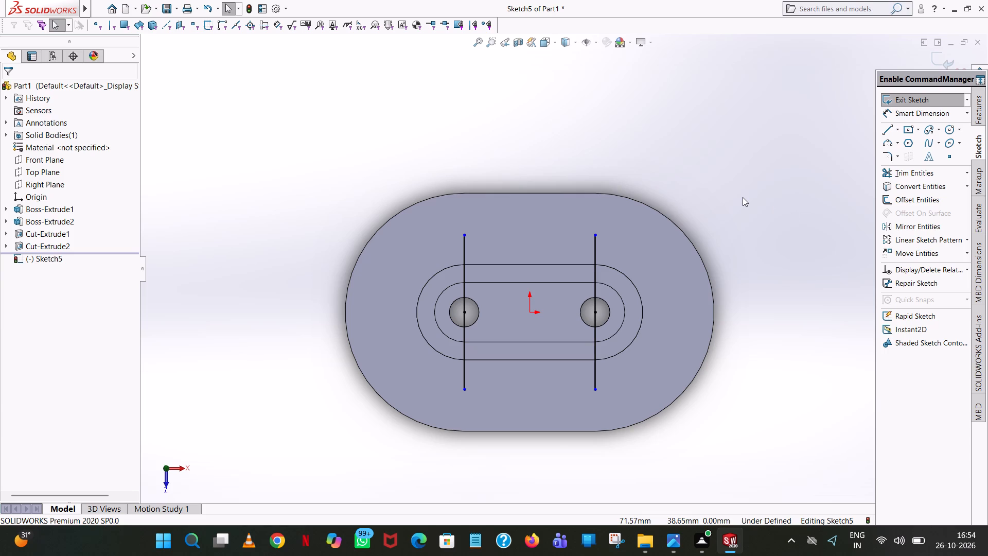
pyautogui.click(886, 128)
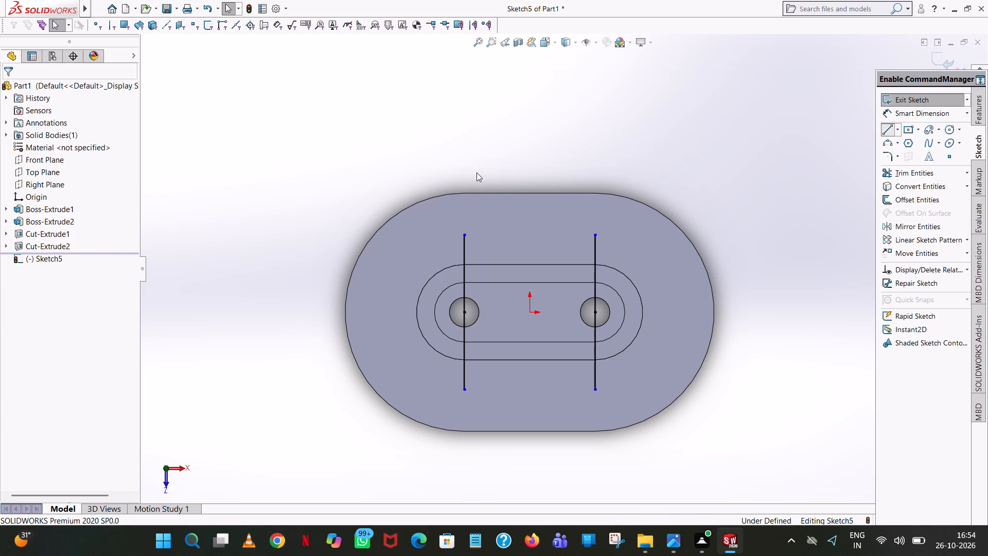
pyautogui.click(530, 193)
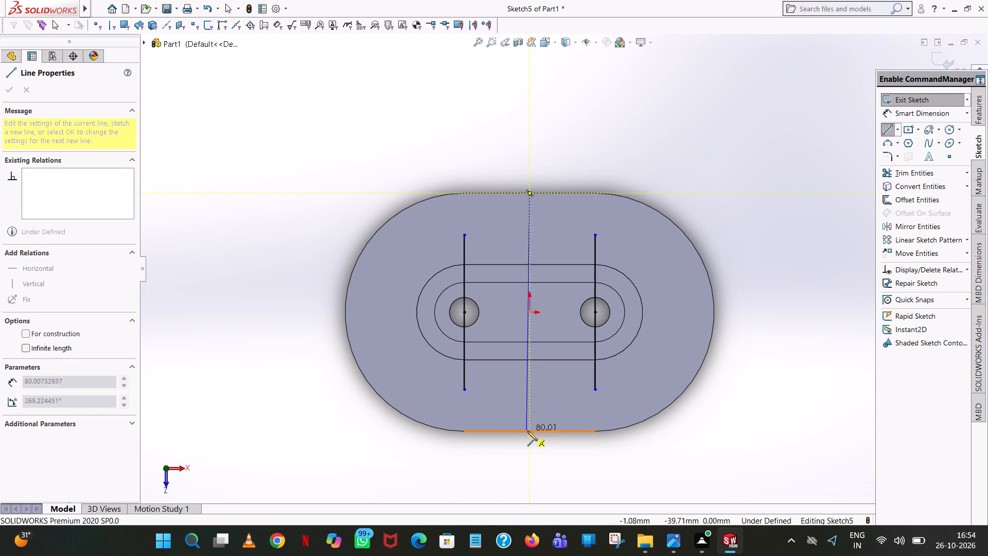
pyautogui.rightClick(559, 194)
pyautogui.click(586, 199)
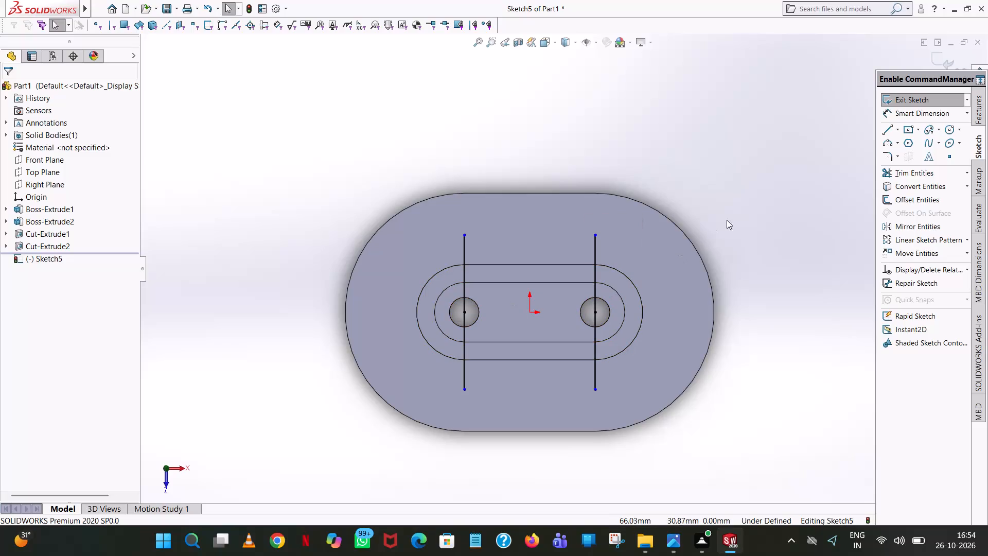
# Sketch a horizontal line from the −X hole's centre toward −X and set its length to 26 mm.
pyautogui.click(889, 129)
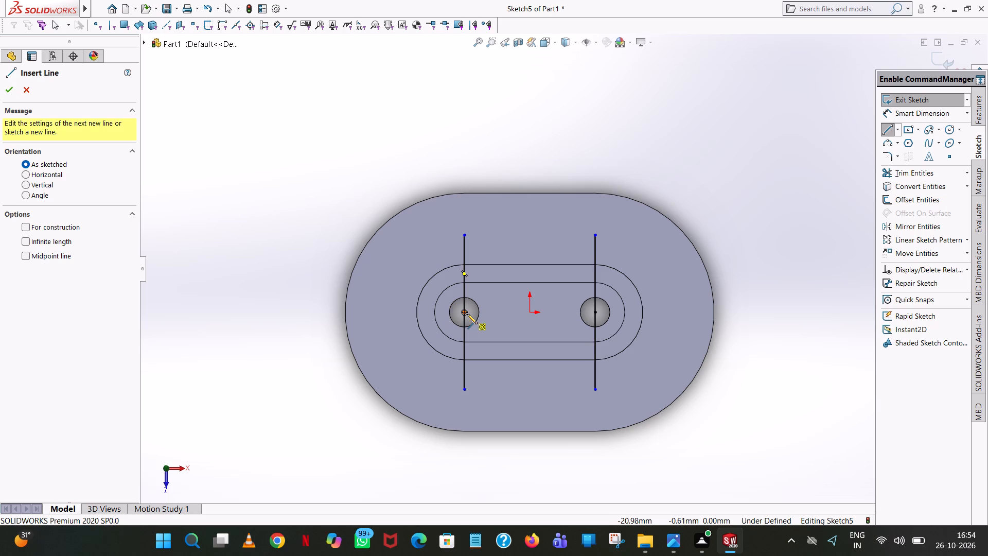
pyautogui.click(464, 311)
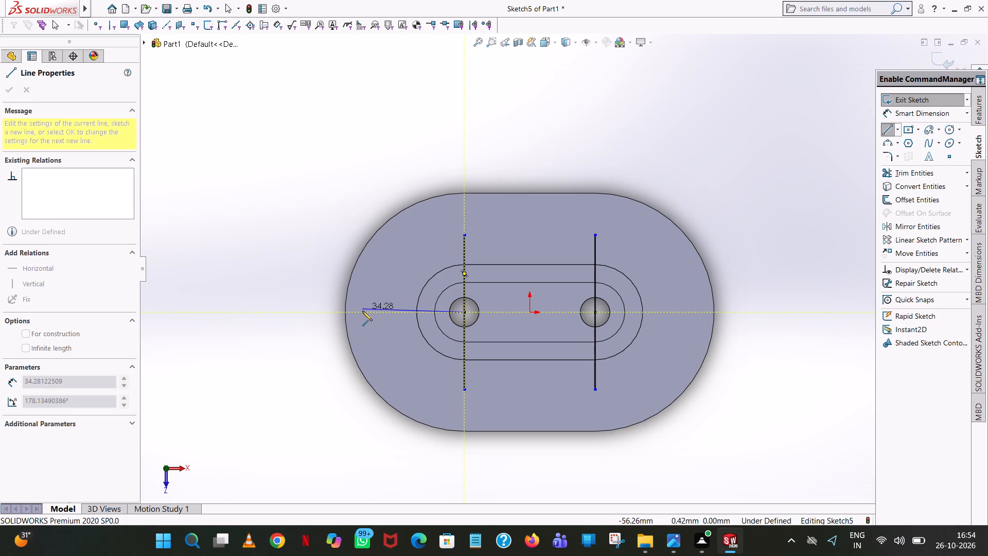
pyautogui.click(362, 312)
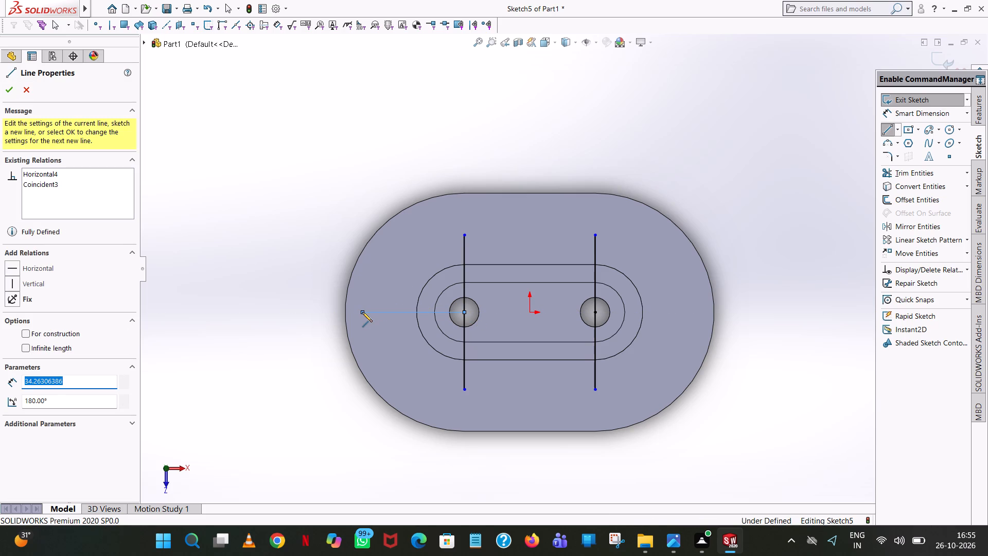
pyautogui.write('26')
pyautogui.press('Return')
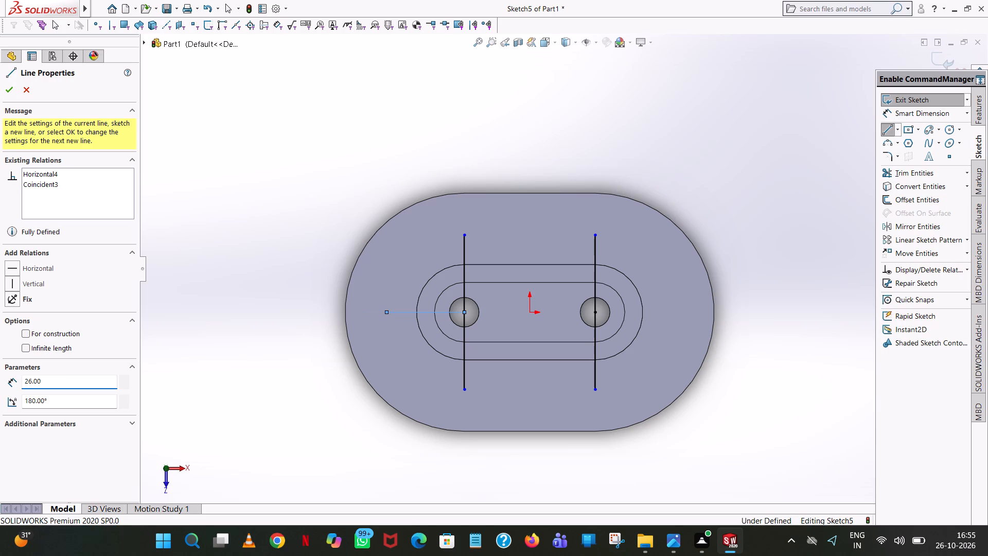
pyautogui.rightClick(362, 312)
pyautogui.click(385, 320)
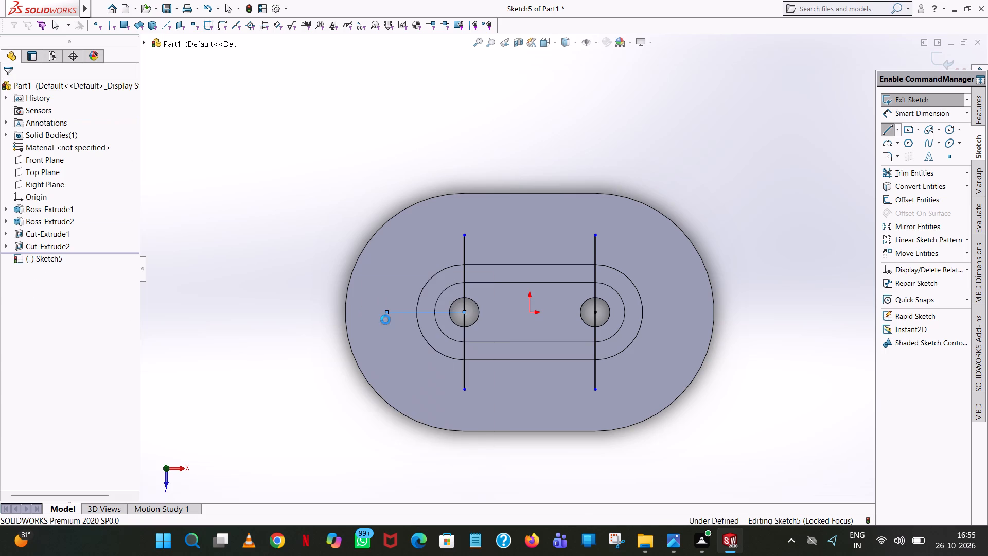
# Sketch a horizontal line from the +X hole's centre toward +X and set its length to 26 mm.
pyautogui.click(888, 129)
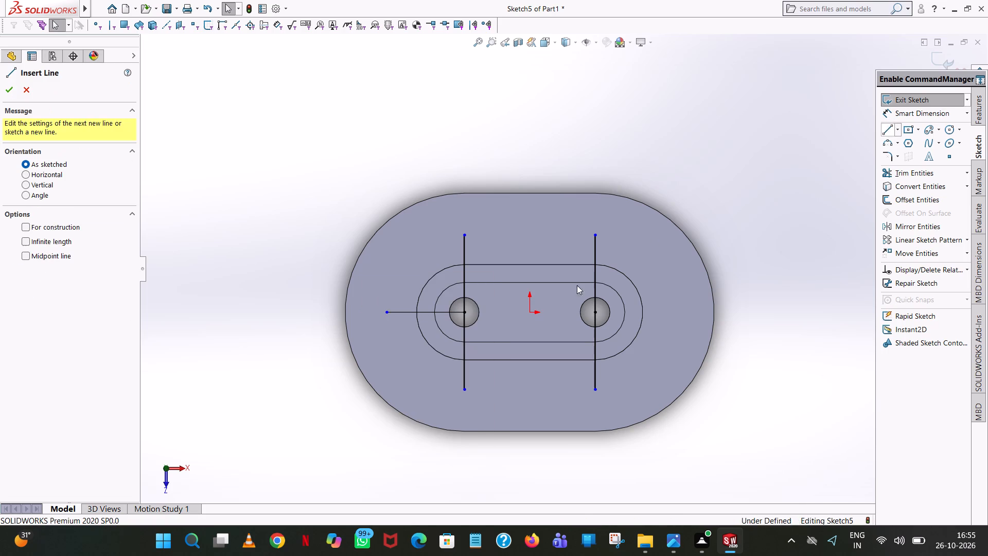
pyautogui.click(596, 312)
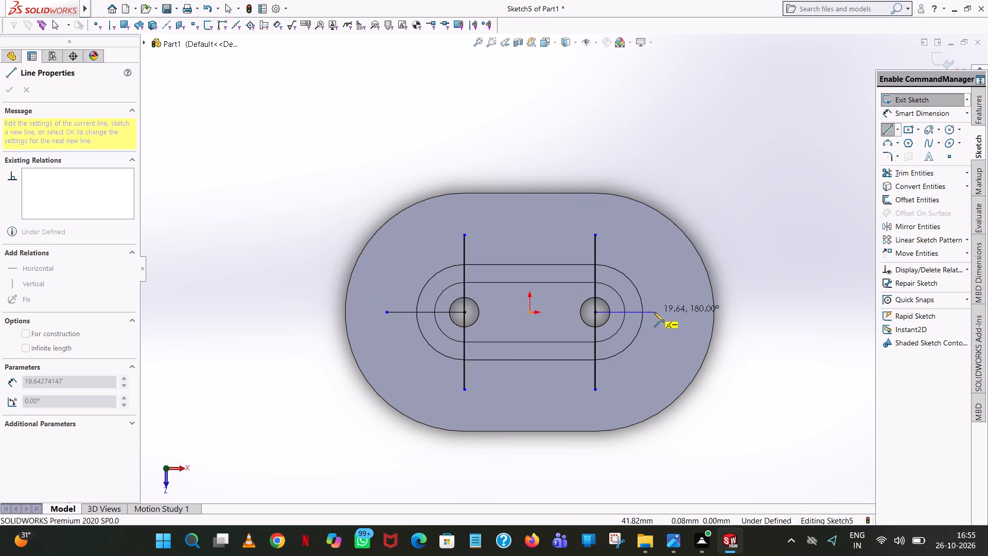
pyautogui.click(654, 312)
pyautogui.write('26')
pyautogui.press('Return')
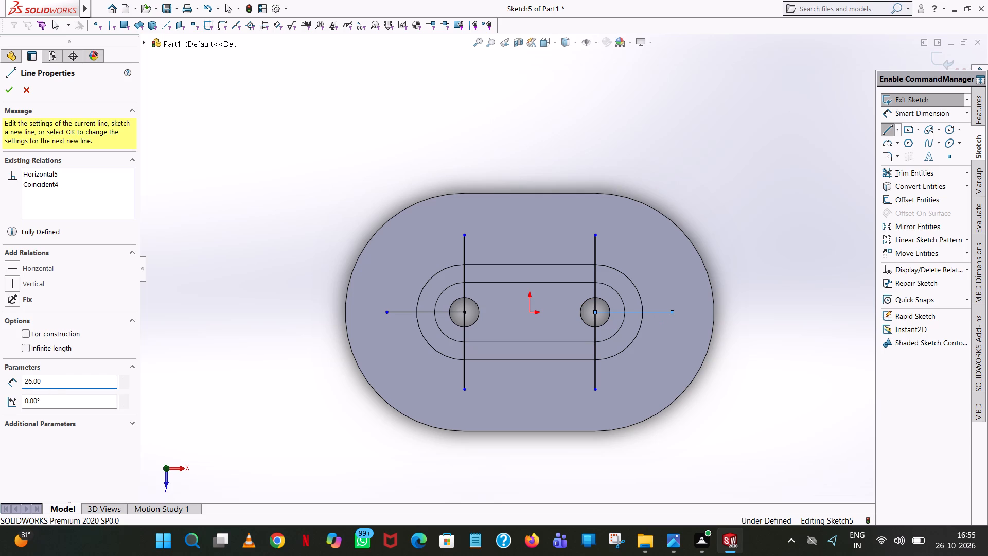
pyautogui.rightClick(654, 312)
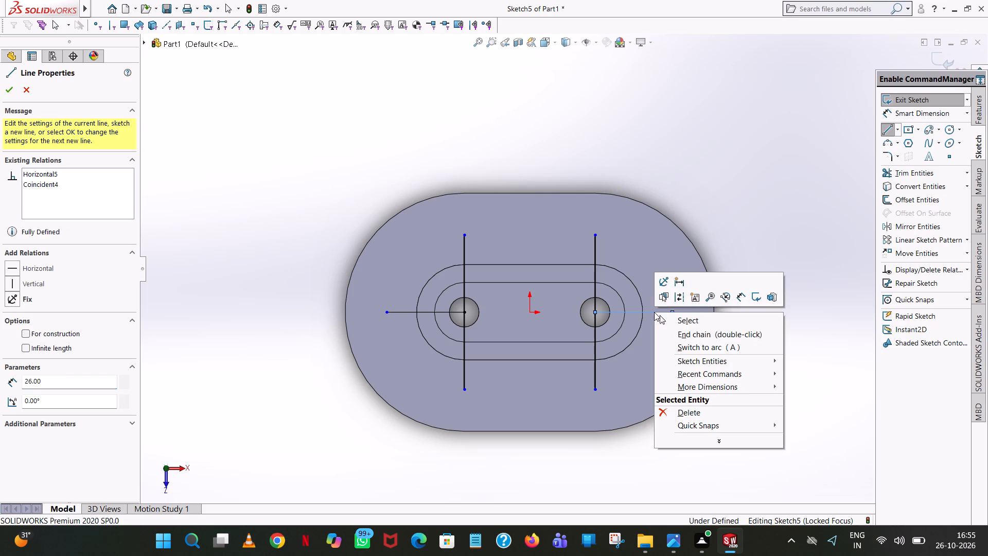
pyautogui.click(695, 320)
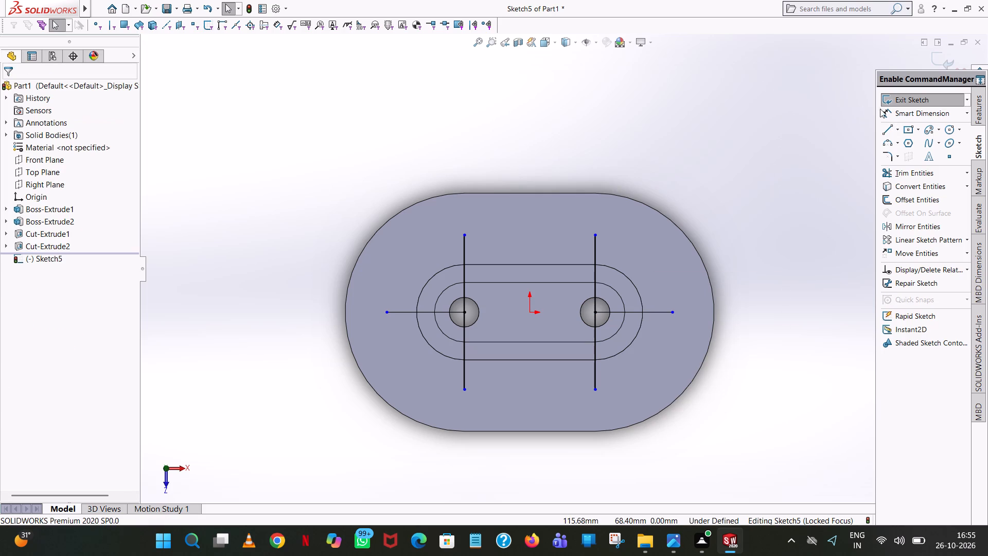
# Sketch a circle centred on the outer end of the +X horizontal line with a radius of 6.5 mm (13/2).
pyautogui.click(950, 128)
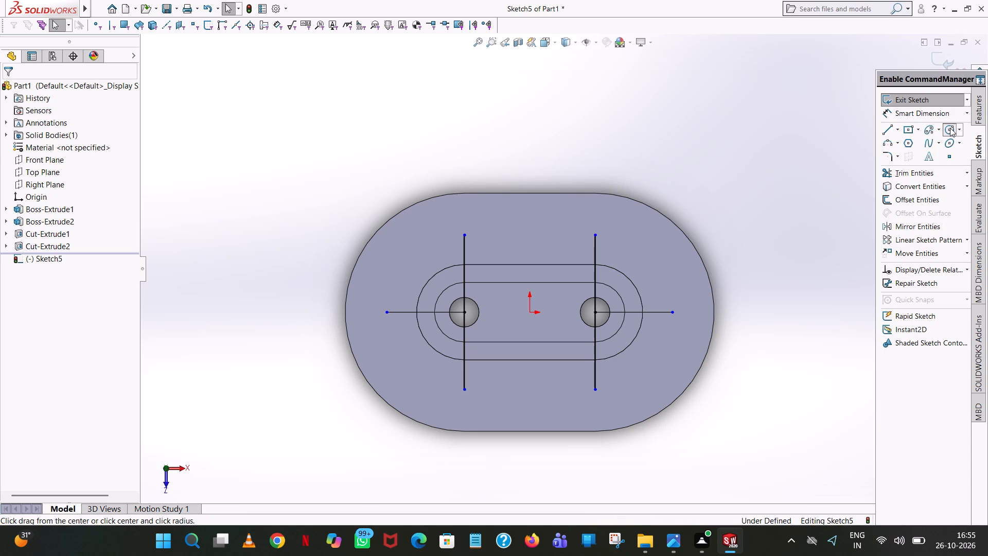
pyautogui.click(673, 312)
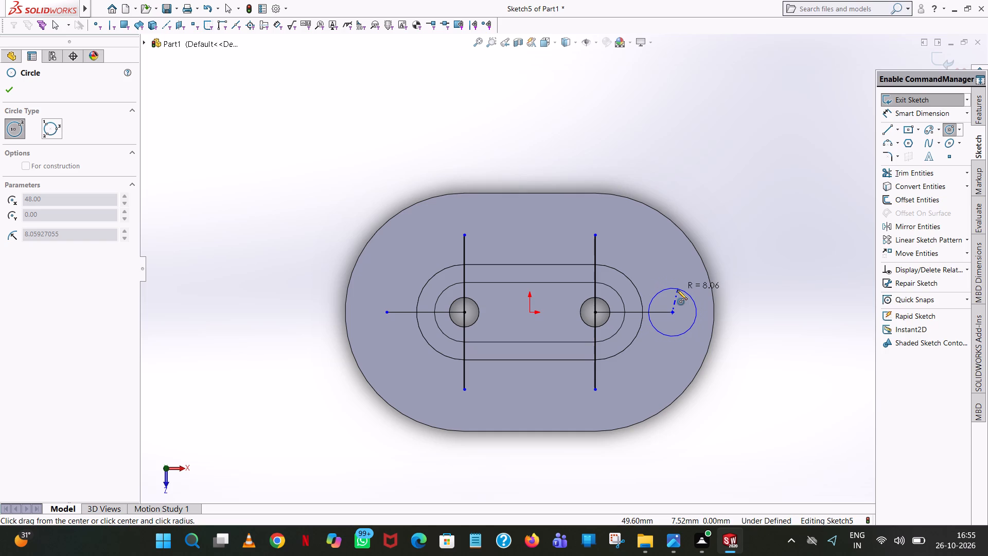
pyautogui.click(677, 290)
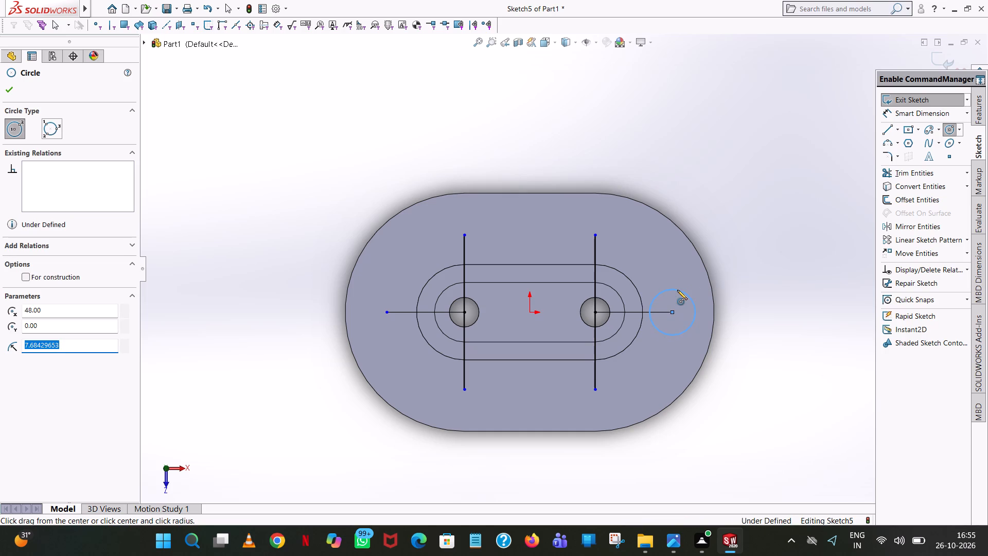
pyautogui.write('13/2')
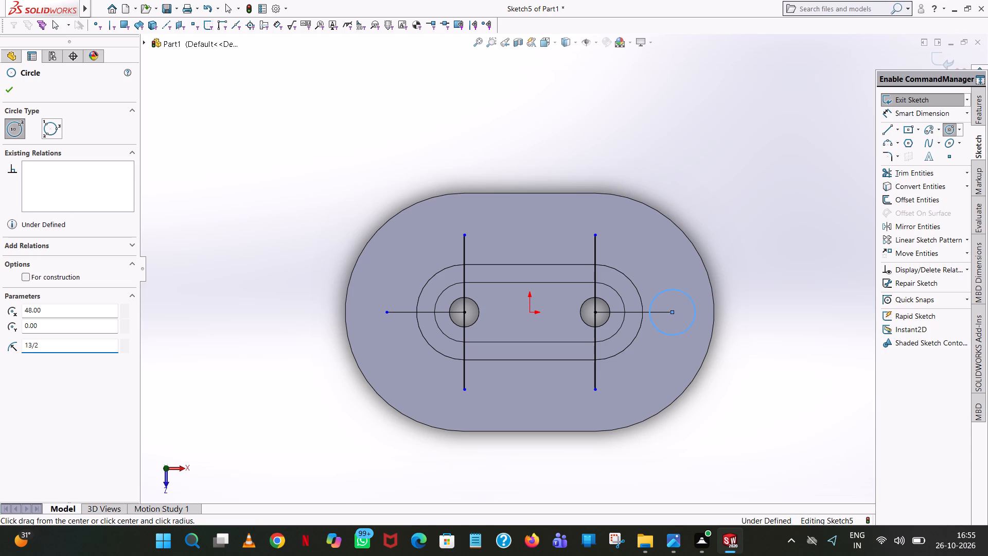
pyautogui.press('Return')
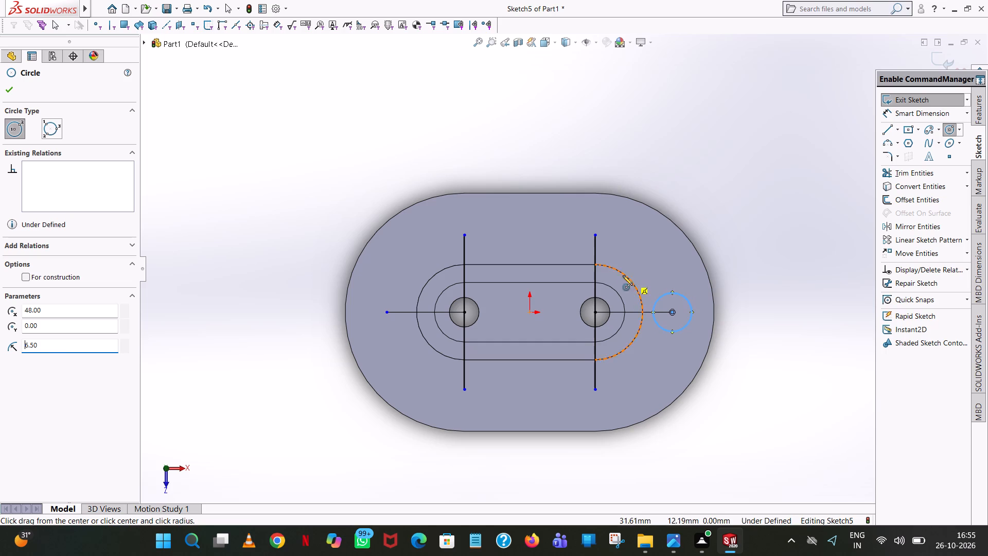
# Sketch 6.5 mm radius circles centred on the −Z ends of both vertical lines, +X one first.
pyautogui.click(594, 234)
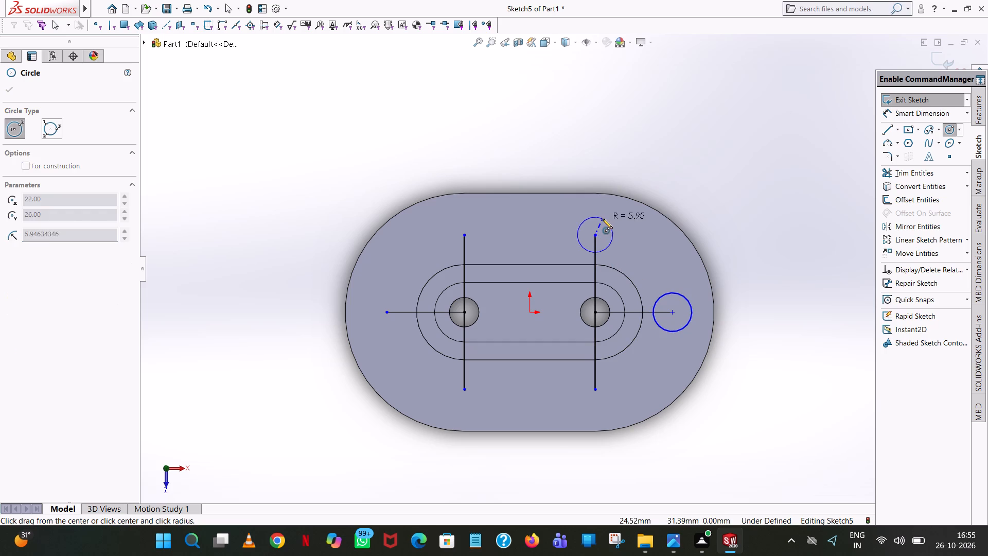
pyautogui.click(603, 219)
pyautogui.write('6.5')
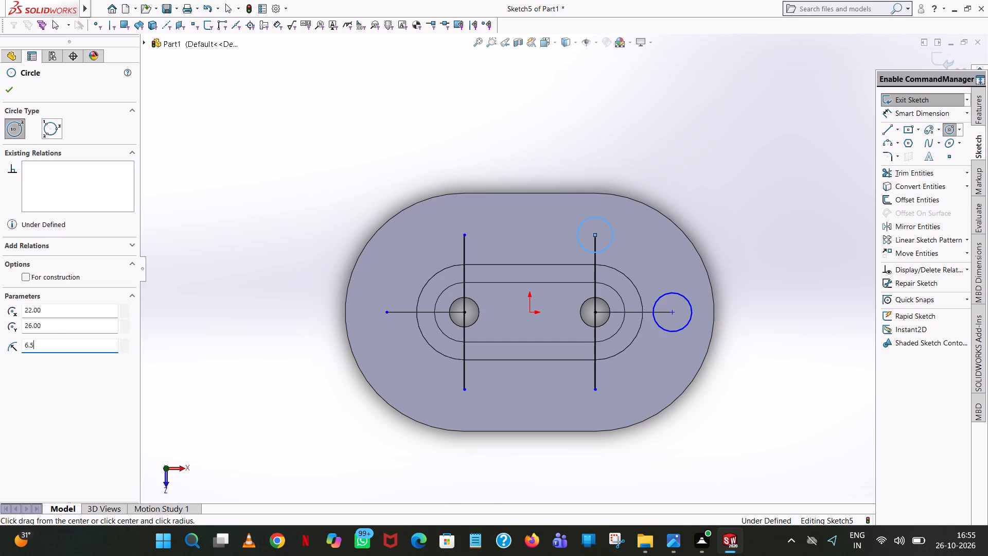
pyautogui.press('Return')
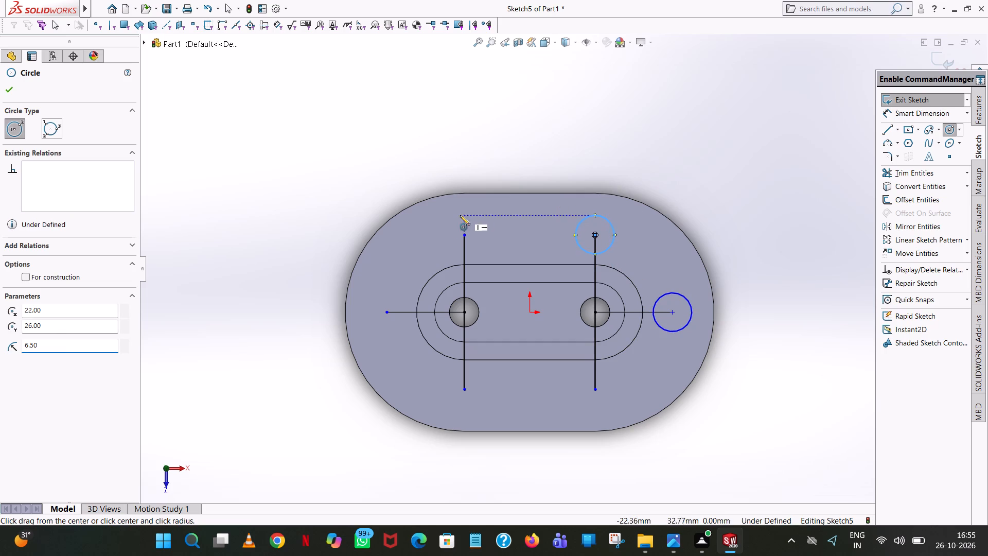
pyautogui.click(464, 237)
pyautogui.click(468, 219)
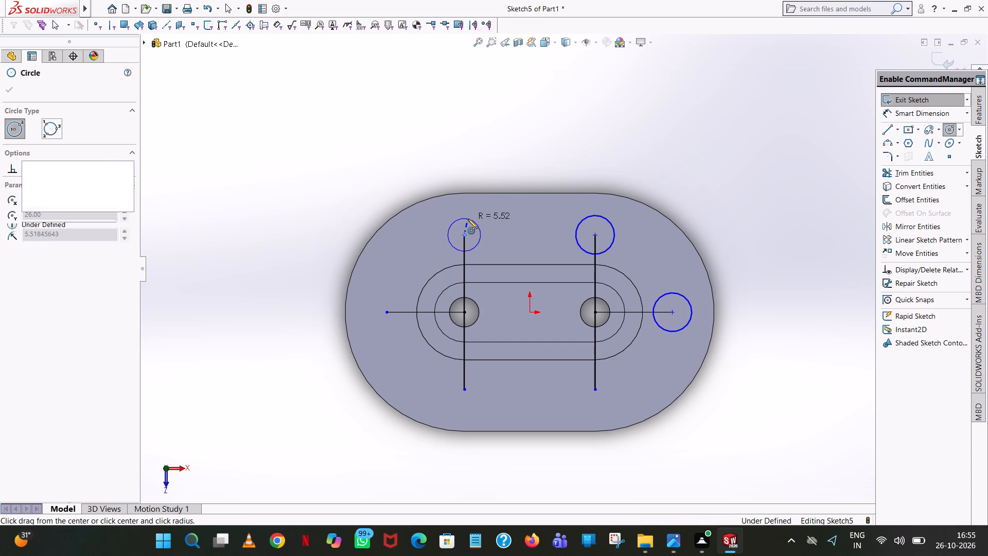
pyautogui.write('6.5')
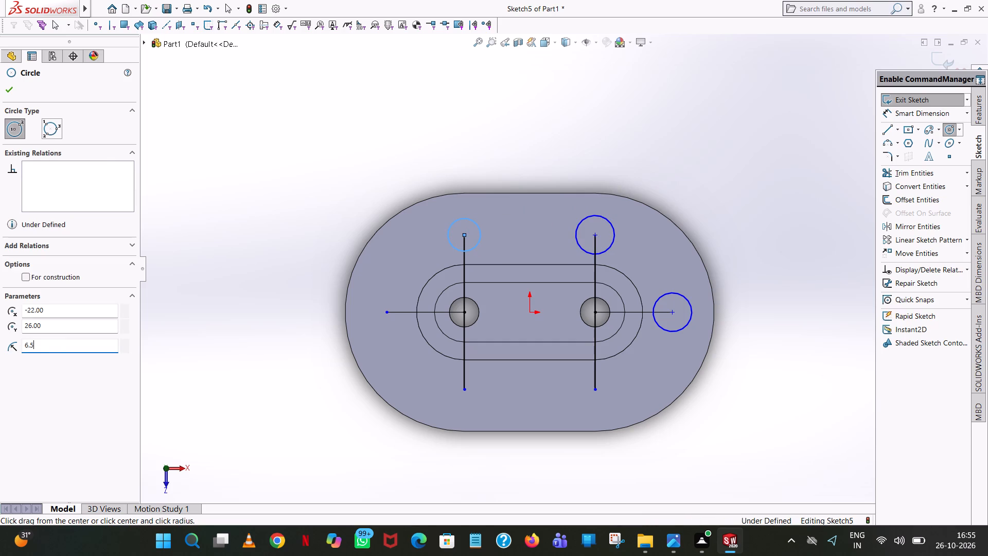
pyautogui.press('Return')
# Sketch a circle of 6.5 mm radius centred on the outer end of the −X horizontal line.
pyautogui.click(384, 313)
pyautogui.click(388, 284)
pyautogui.write('6.5')
pyautogui.press('Return')
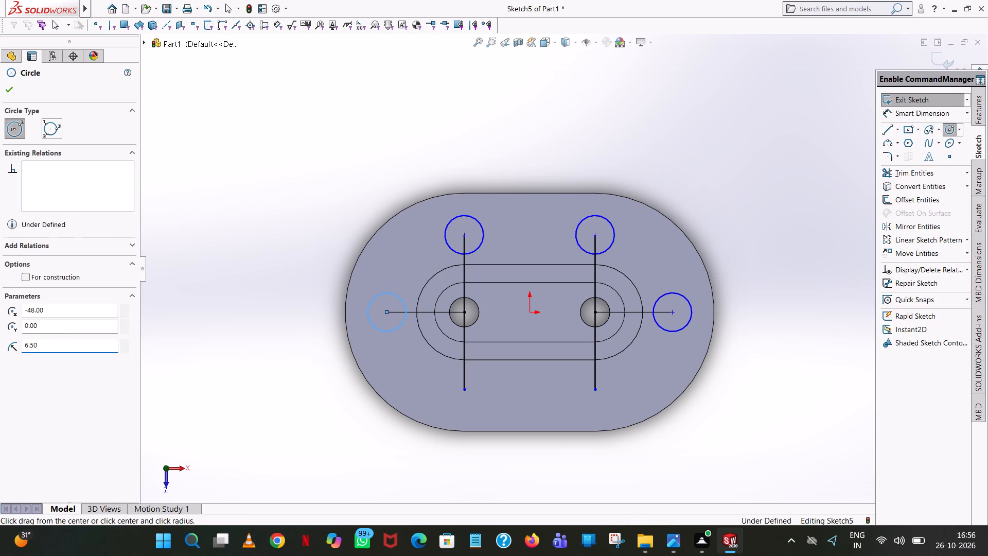
# Sketch 6.5 mm radius circles centred on the +Z ends of both vertical lines, −X one first, and finish the Circle command.
pyautogui.click(464, 389)
pyautogui.click(473, 377)
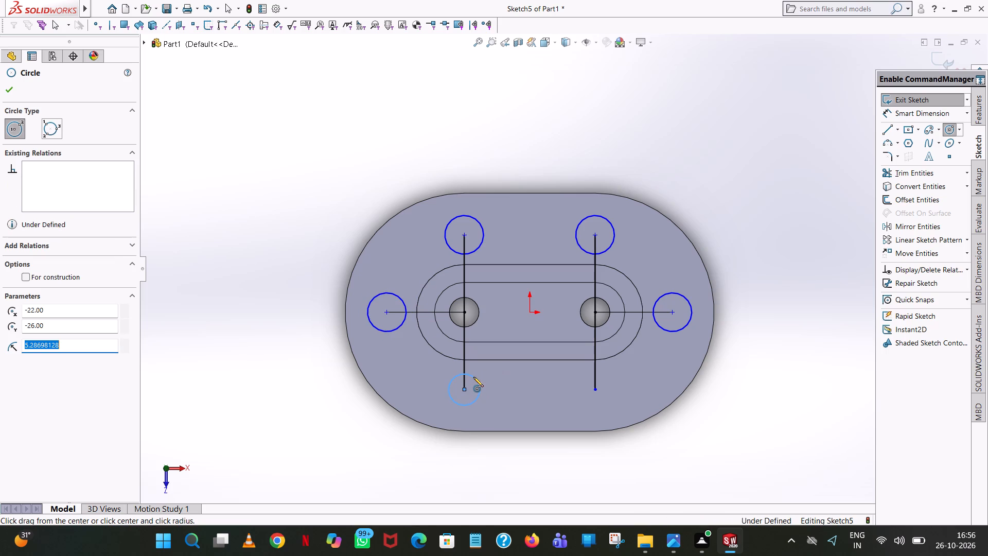
pyautogui.write('6.5')
pyautogui.press('Return')
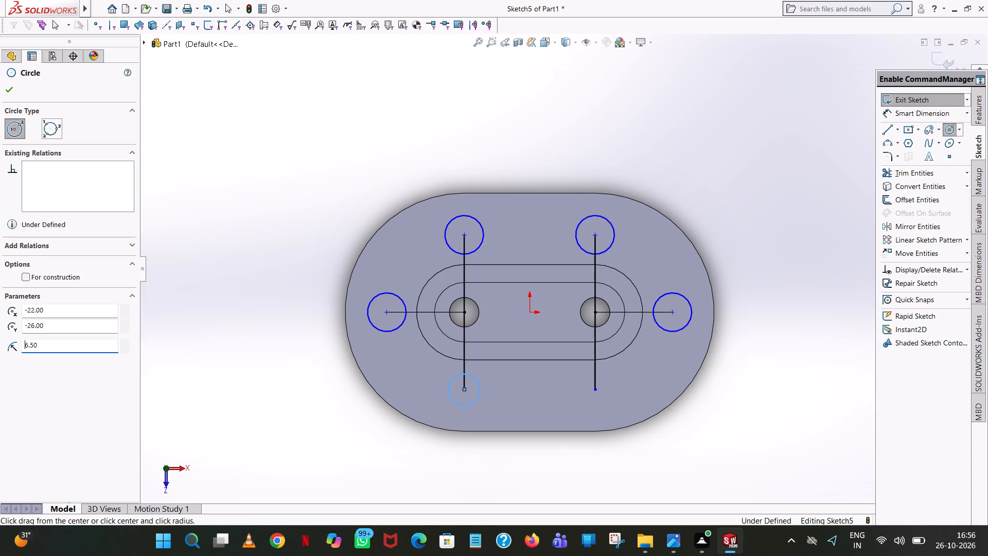
pyautogui.click(596, 390)
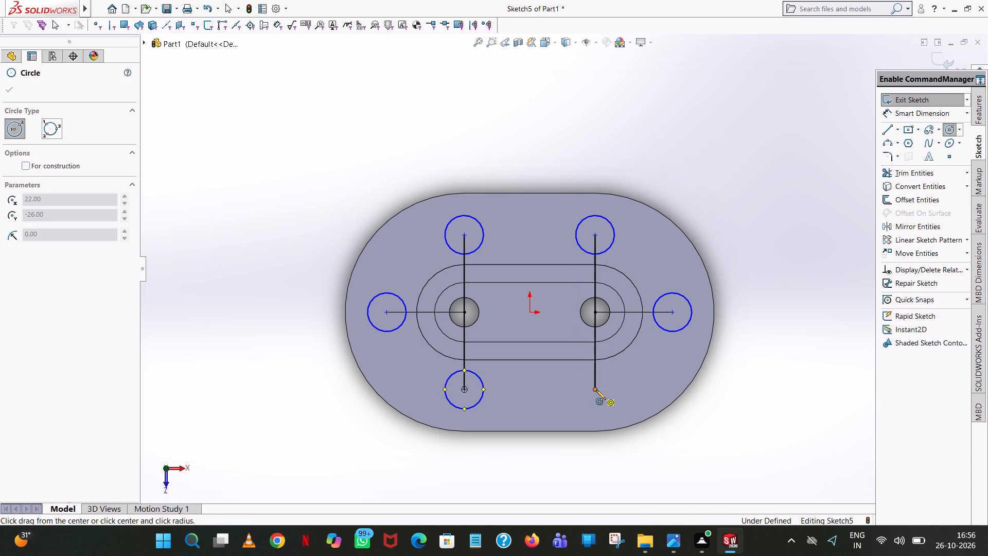
pyautogui.click(613, 375)
pyautogui.write('6.5')
pyautogui.press('Return')
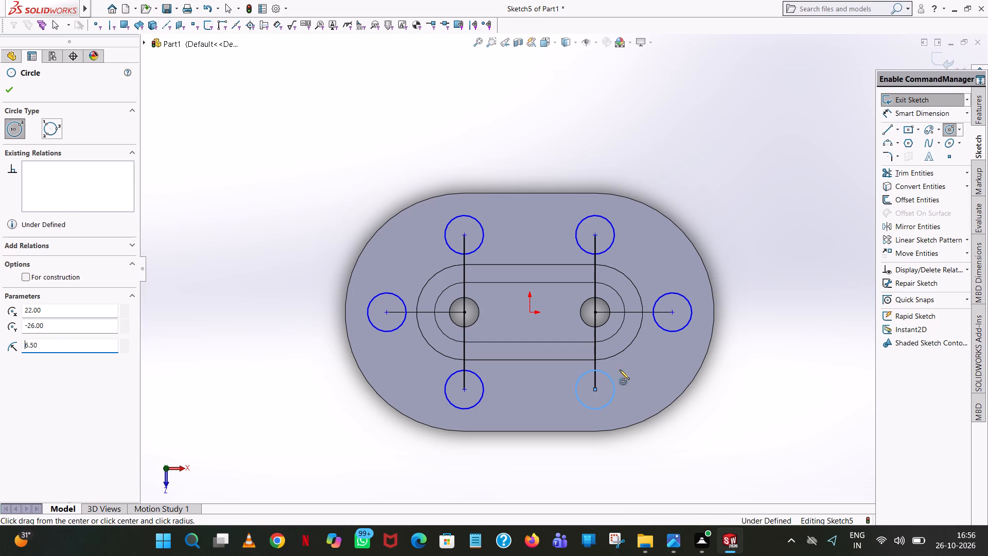
pyautogui.click(12, 90)
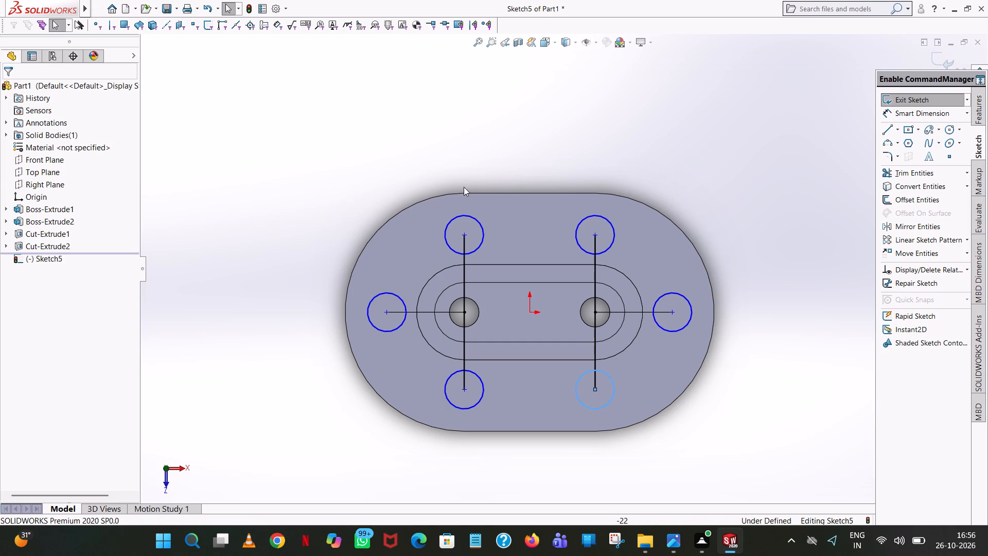
# Trim away the three locating lines around the +X slot hole, starting with the −Z line, including the parts inside the circles.
pyautogui.click(515, 155)
pyautogui.click(906, 173)
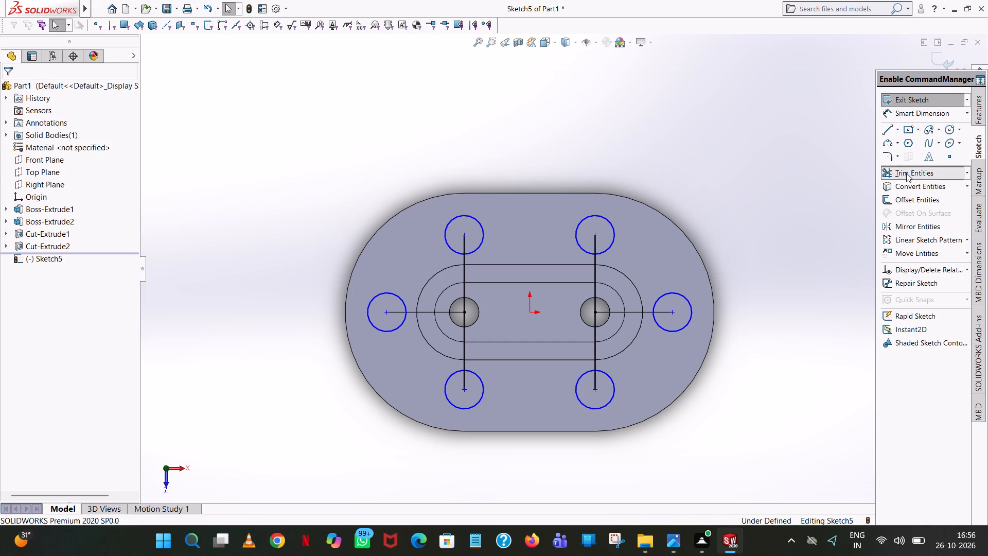
pyautogui.click(596, 280)
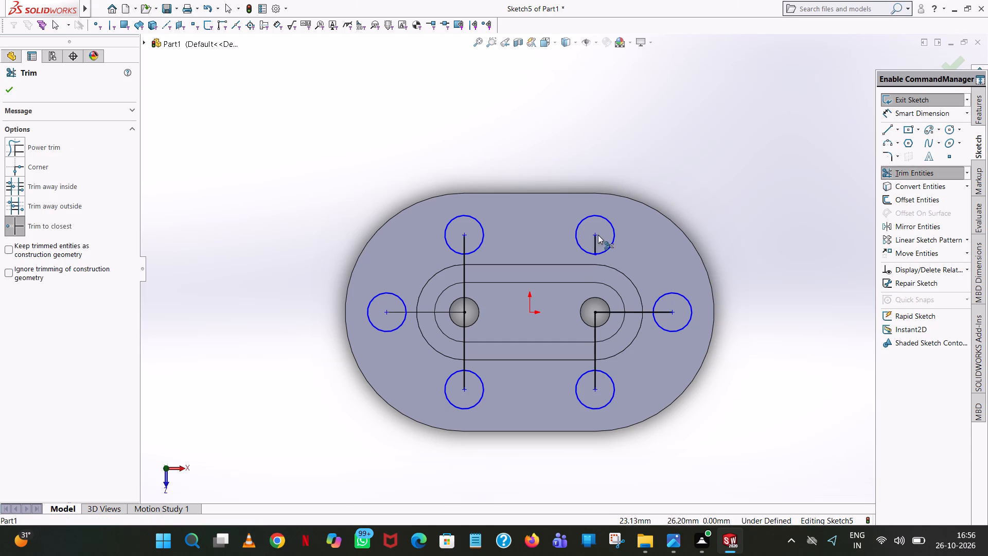
pyautogui.click(595, 238)
pyautogui.click(622, 311)
pyautogui.click(665, 312)
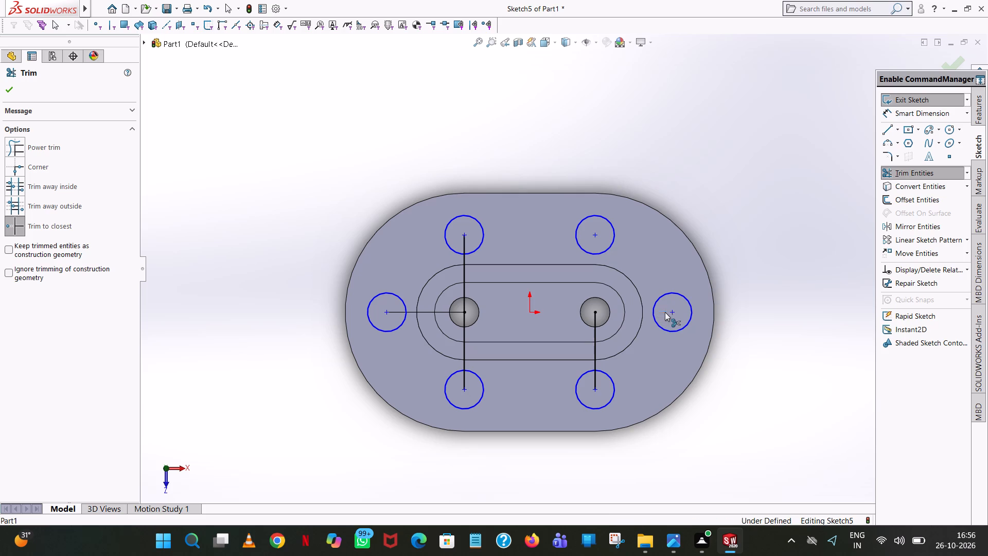
pyautogui.click(595, 322)
pyautogui.click(595, 384)
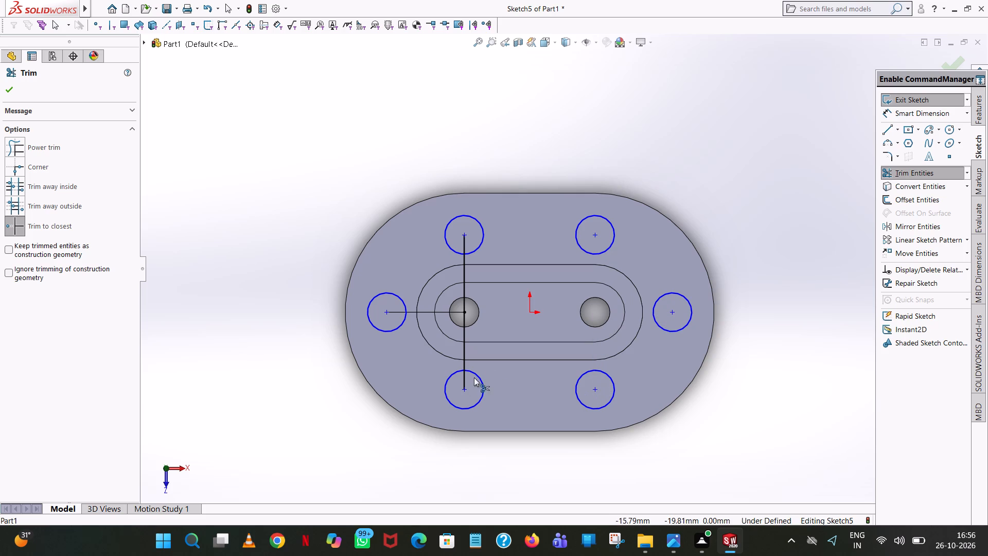
# Trim away the three locating lines around the −X slot hole, including the parts inside the circles, and finish trimming.
pyautogui.click(463, 385)
pyautogui.click(467, 356)
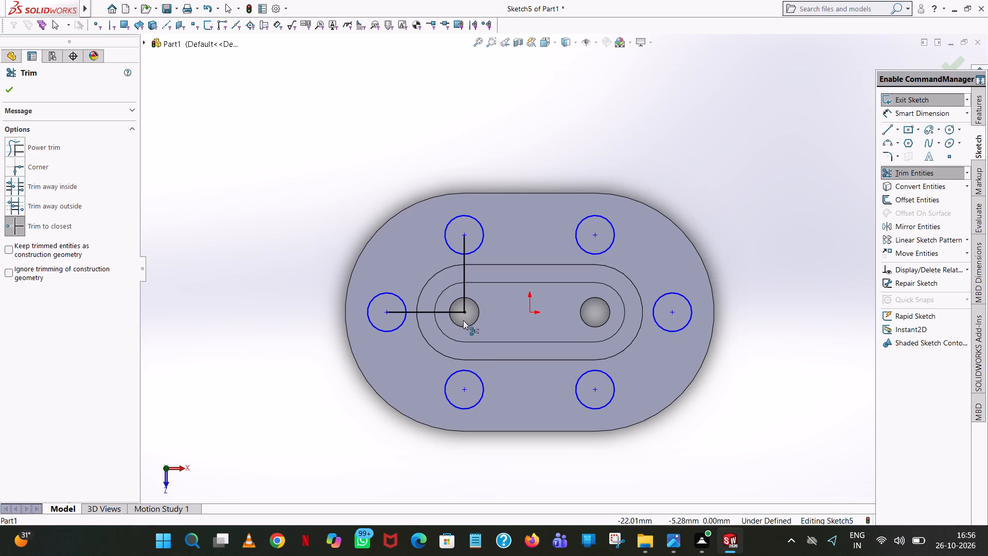
pyautogui.click(459, 313)
pyautogui.click(467, 296)
pyautogui.click(466, 237)
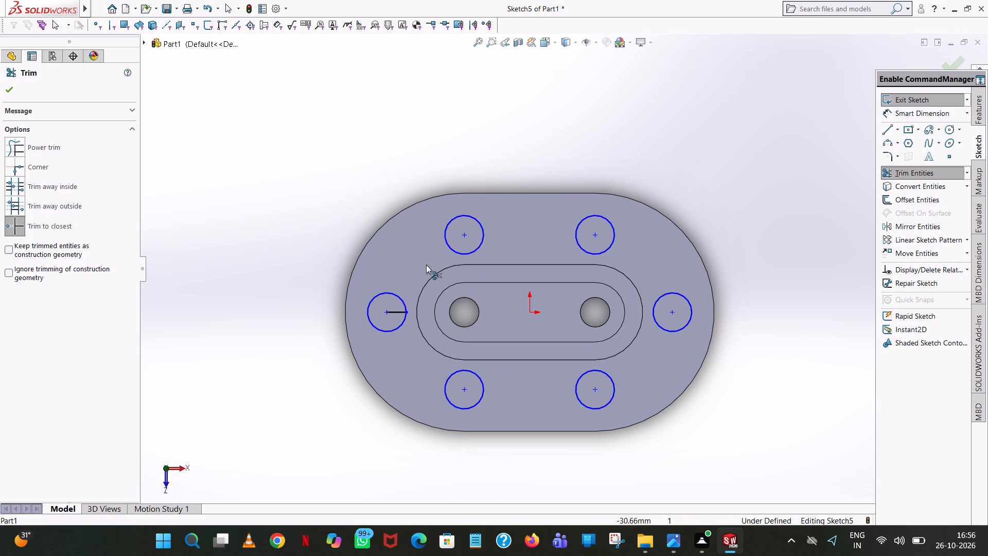
pyautogui.click(390, 309)
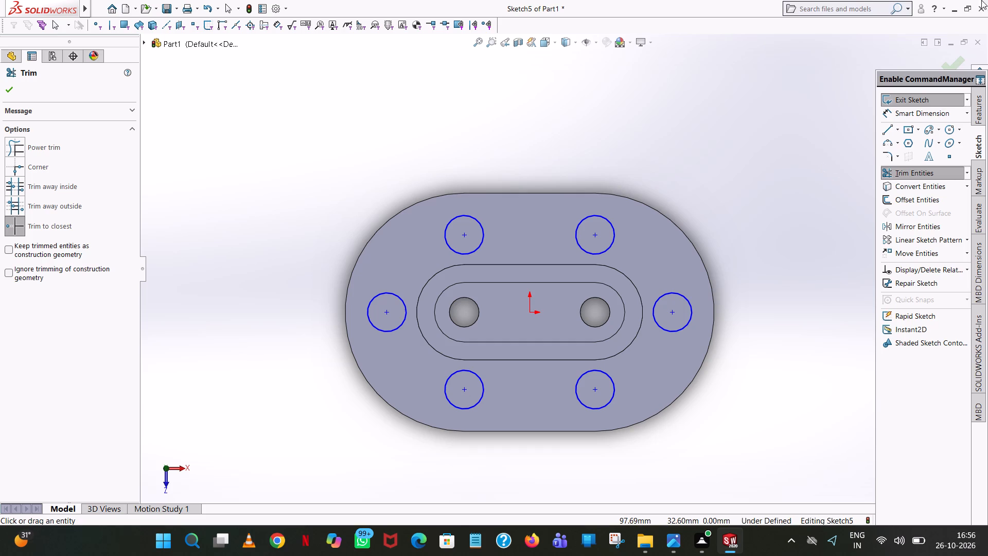
pyautogui.click(11, 93)
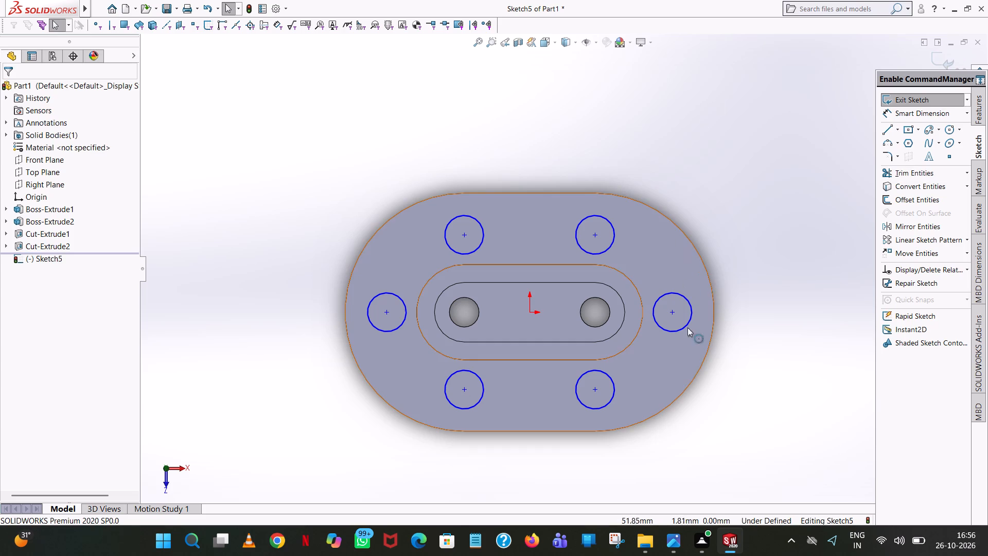
# In top view, add a 13 mm diameter dimension to the flange-hole circle on the +X, −Z side.
pyautogui.moveTo(690, 359); pyautogui.dragTo(736, 303, button='middle')
pyautogui.scroll(1, 683, 345)
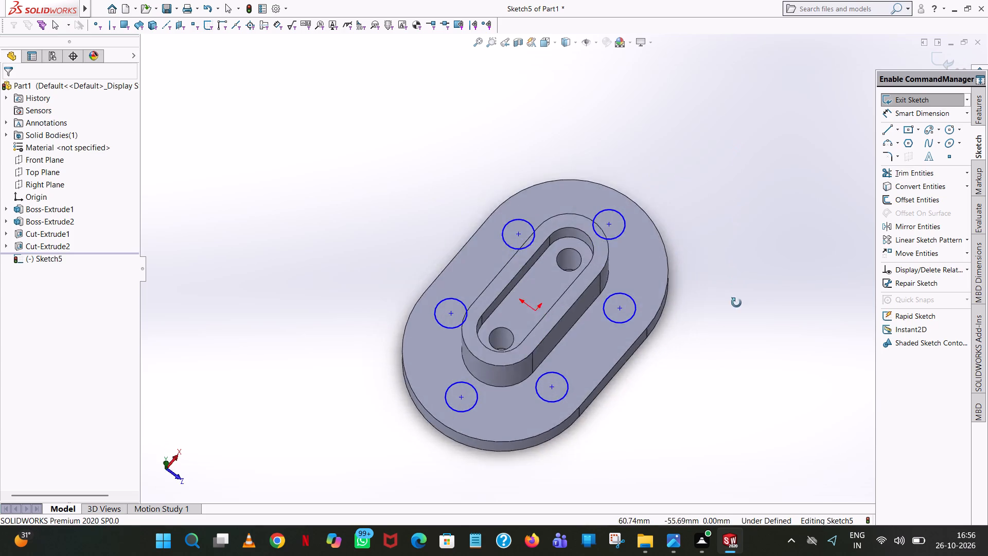
pyautogui.moveTo(736, 303); pyautogui.dragTo(727, 377, button='middle')
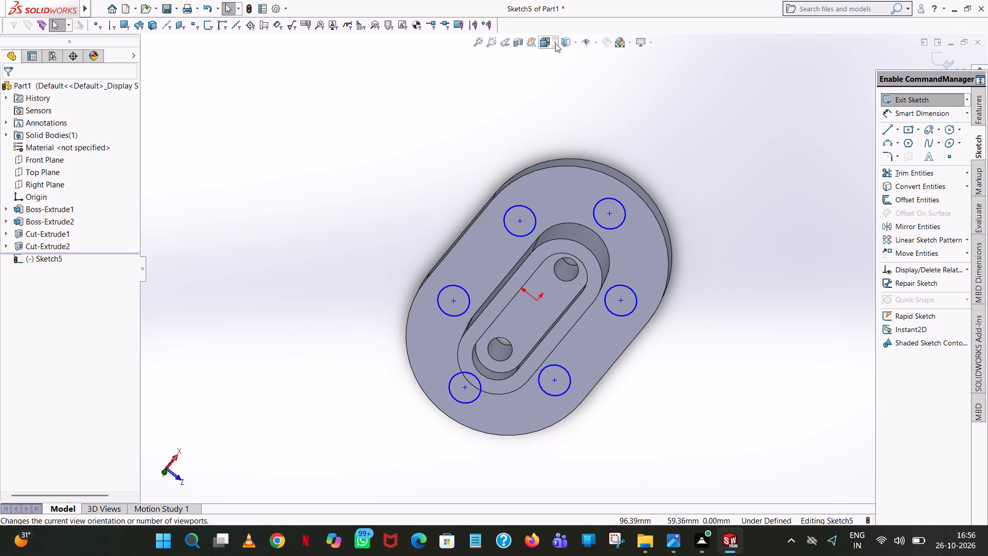
pyautogui.click(555, 43)
pyautogui.click(605, 95)
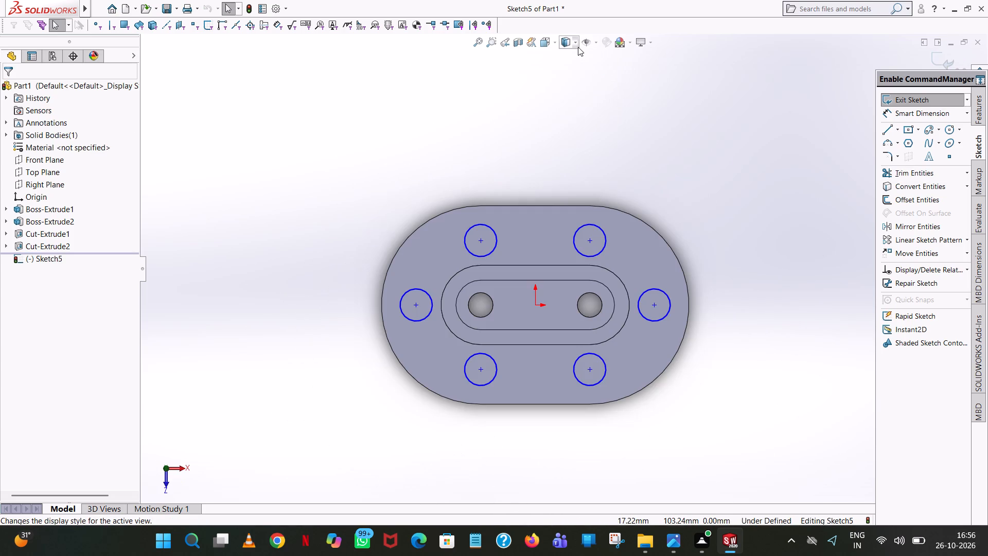
pyautogui.click(910, 111)
pyautogui.click(602, 230)
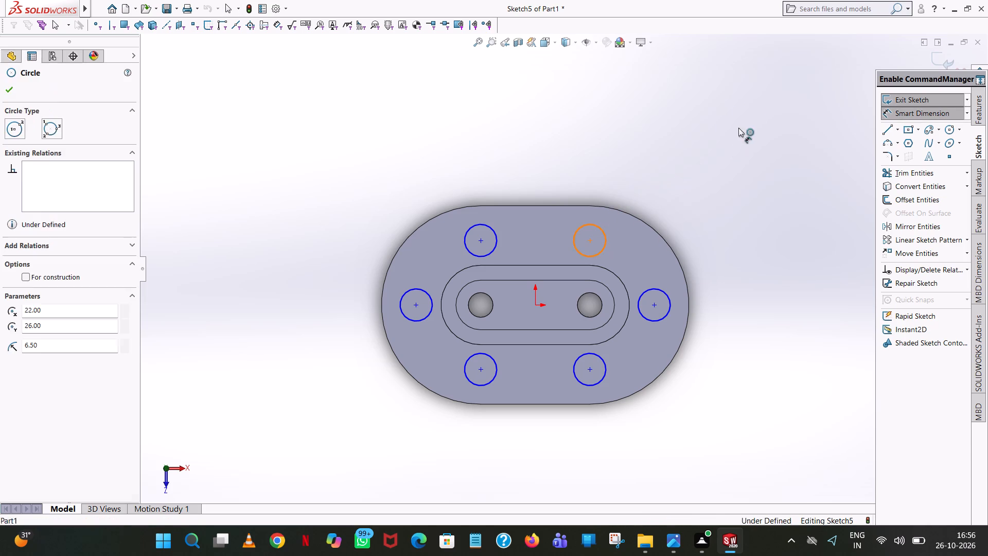
pyautogui.click(751, 108)
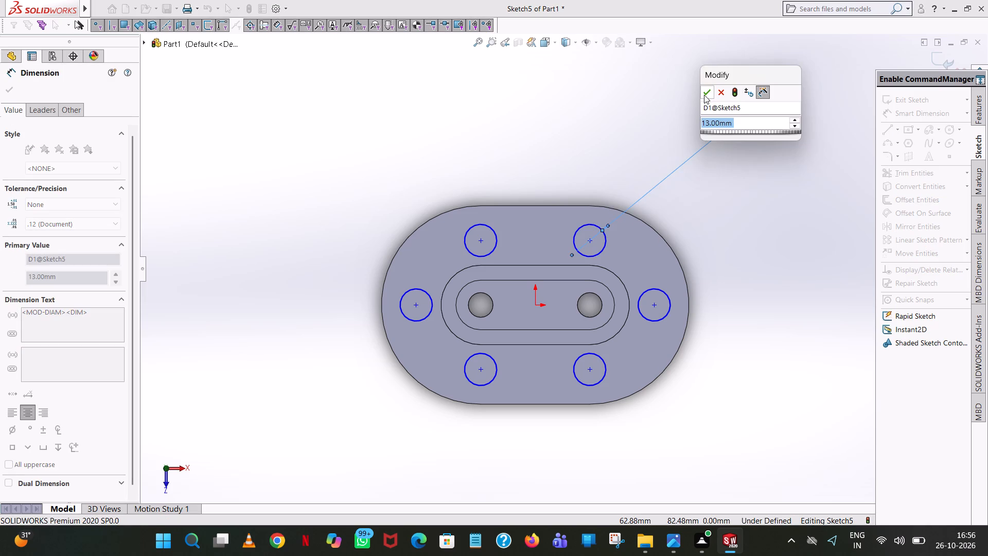
pyautogui.click(704, 95)
pyautogui.click(736, 217)
# Add 13 mm diameter dimensions to the circle at the +X end and the circle on the +X, +Z side.
pyautogui.click(662, 293)
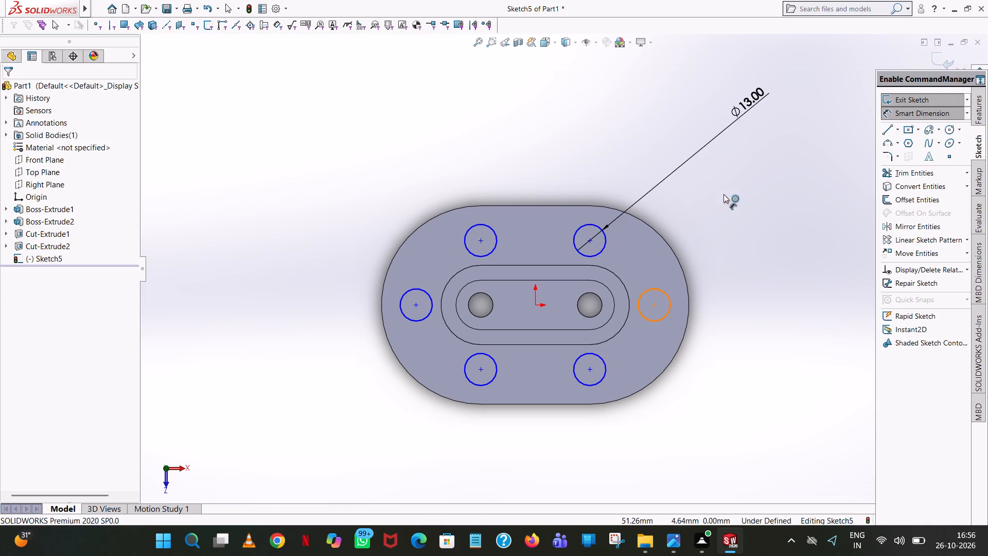
pyautogui.click(737, 142)
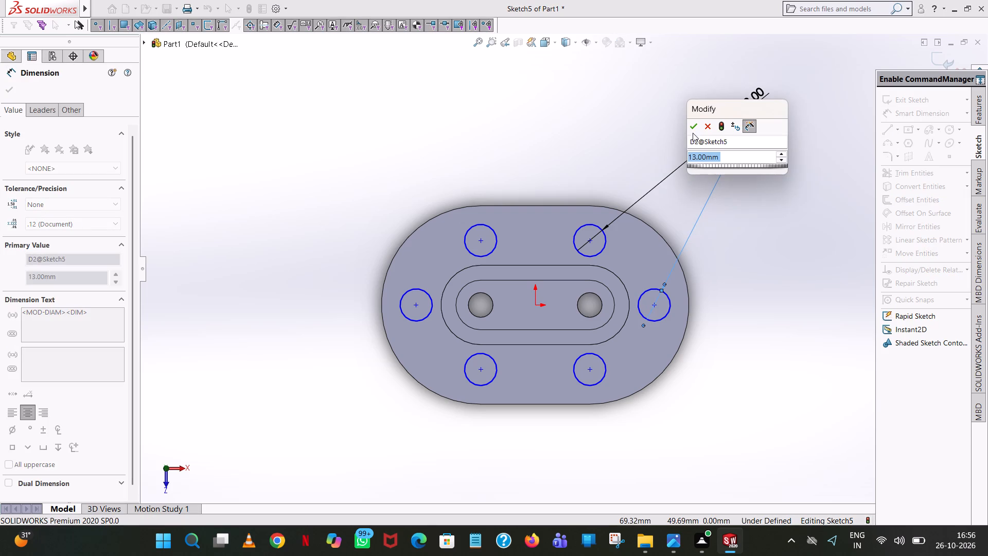
pyautogui.click(695, 127)
pyautogui.click(754, 223)
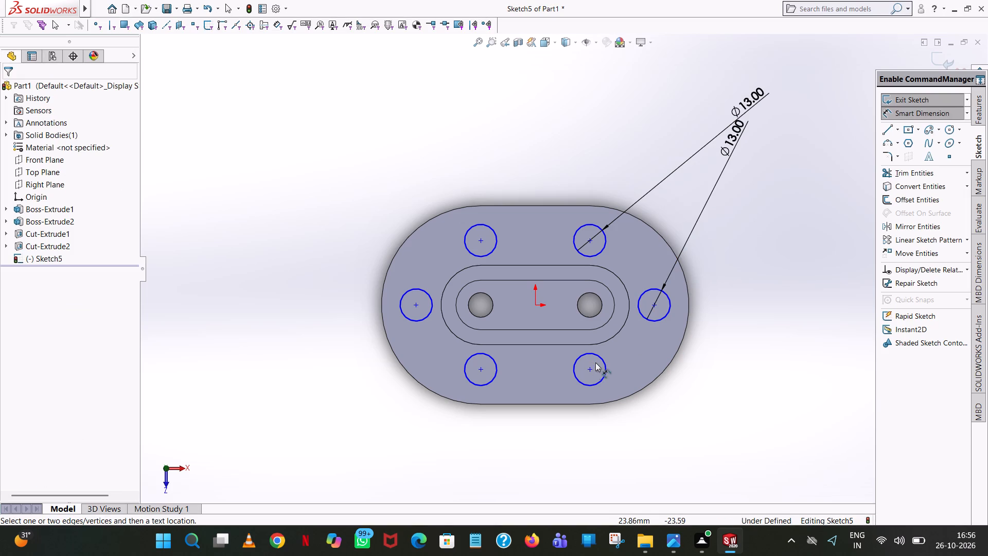
pyautogui.click(599, 357)
pyautogui.click(753, 394)
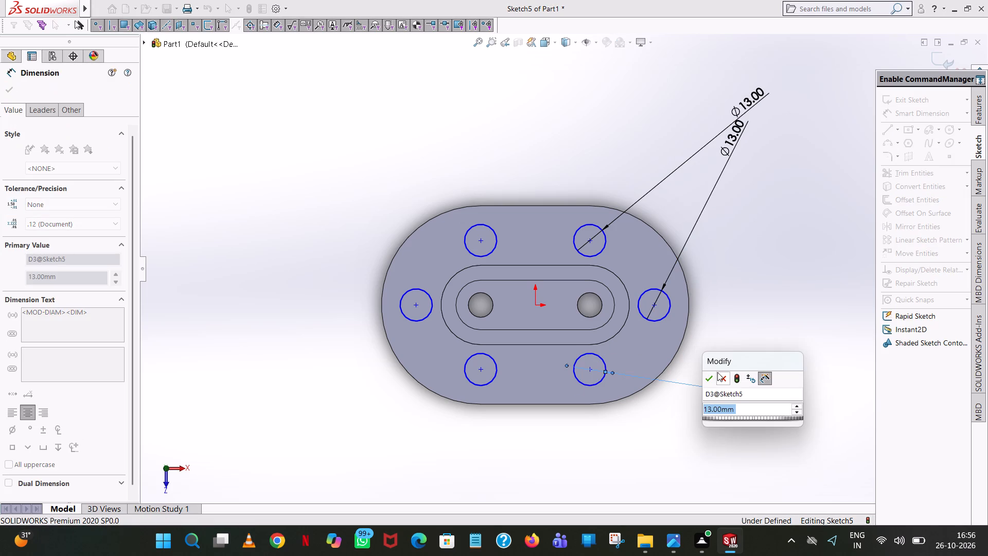
pyautogui.click(707, 372)
pyautogui.click(295, 337)
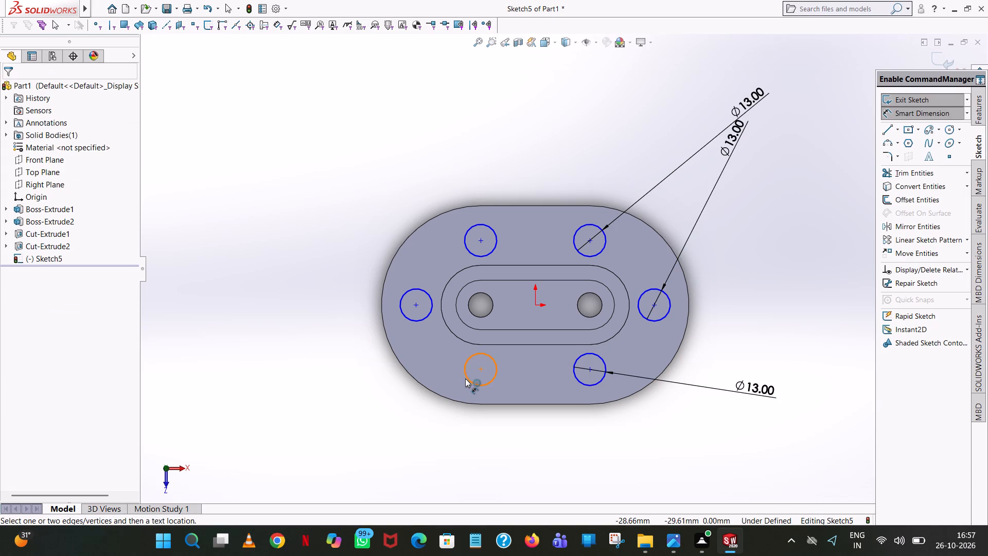
# Add 13 mm diameter dimensions to the three −X circles, in order from the +Z side to the −X end and the −Z side.
pyautogui.click(469, 377)
pyautogui.click(283, 404)
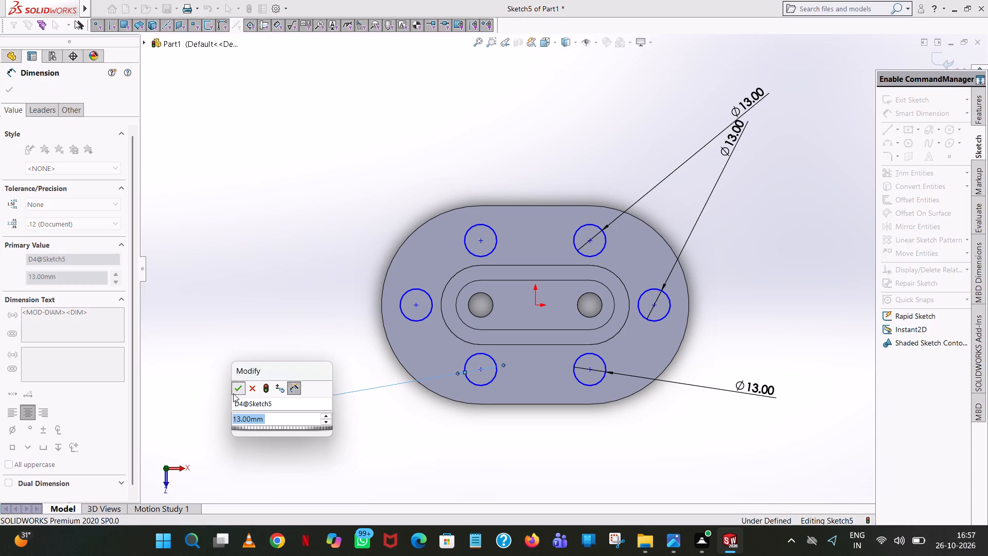
pyautogui.click(233, 393)
pyautogui.click(277, 310)
pyautogui.click(415, 319)
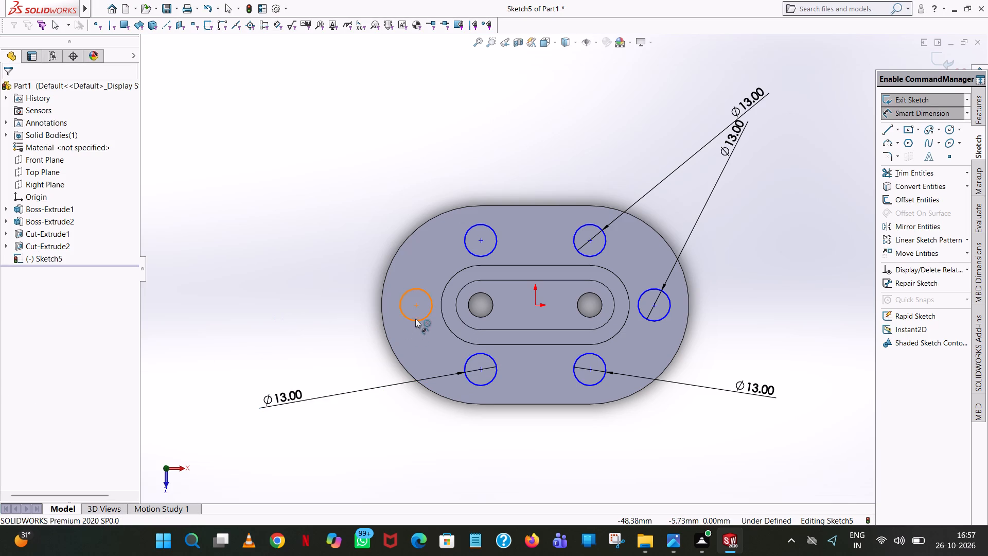
pyautogui.click(203, 262)
pyautogui.click(164, 242)
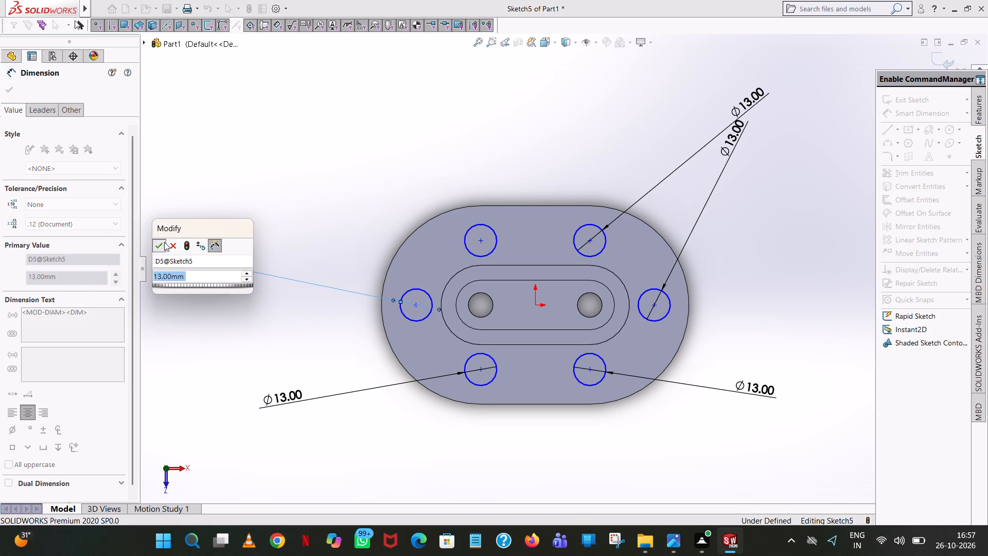
pyautogui.click(284, 162)
pyautogui.click(465, 246)
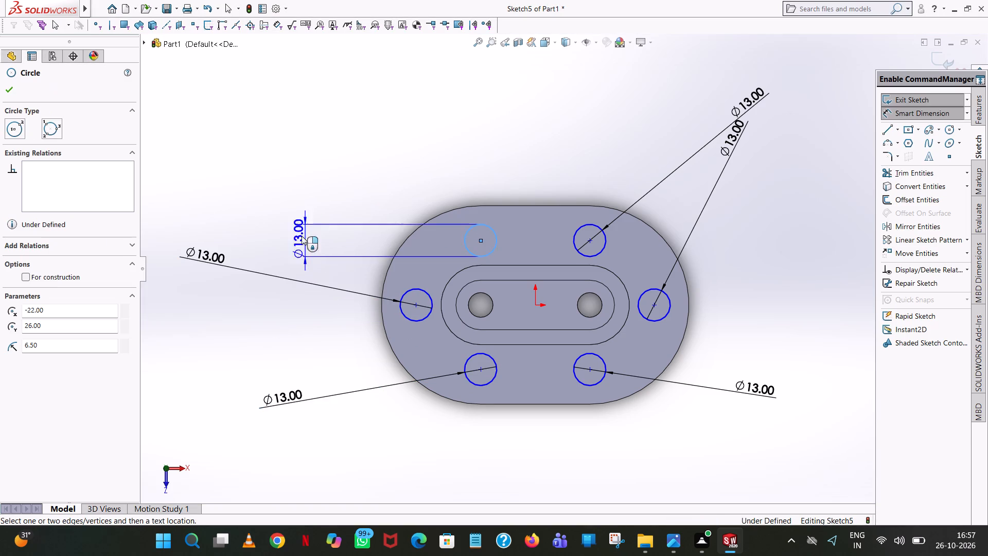
pyautogui.click(374, 134)
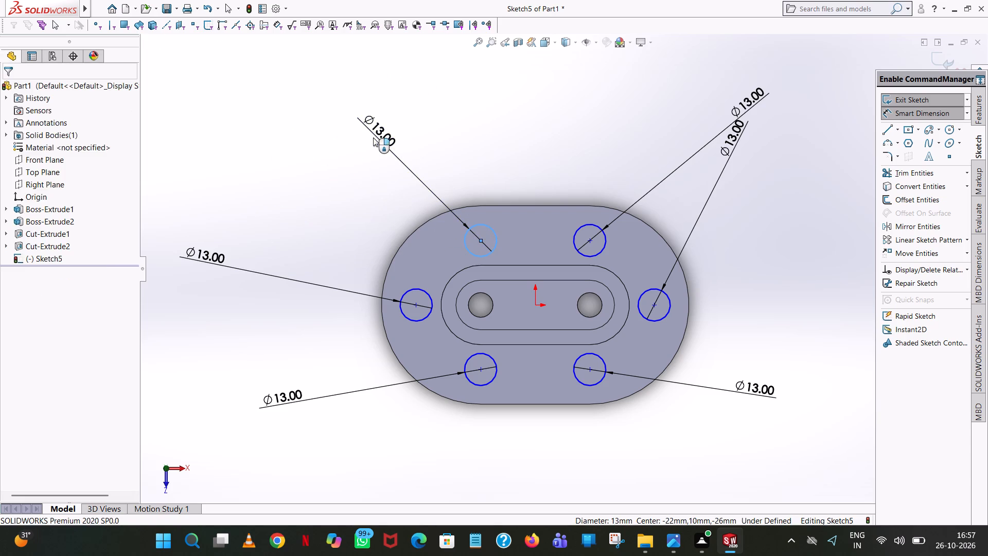
pyautogui.click(325, 115)
pyautogui.click(507, 77)
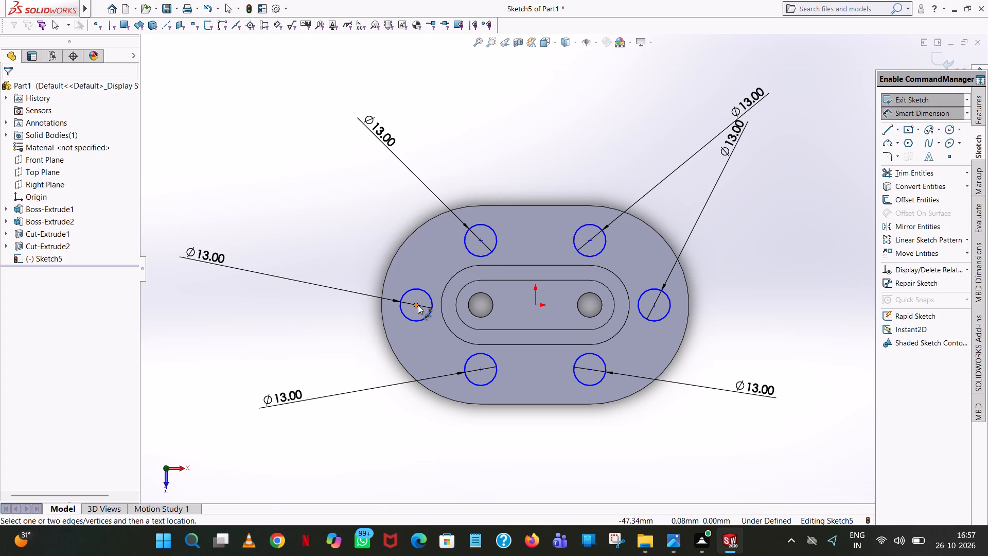
# Dimension the centre of the −X, +Z circle from the origin at 22 mm horizontally and 26 mm vertically.
pyautogui.click(480, 371)
pyautogui.click(534, 306)
pyautogui.click(511, 454)
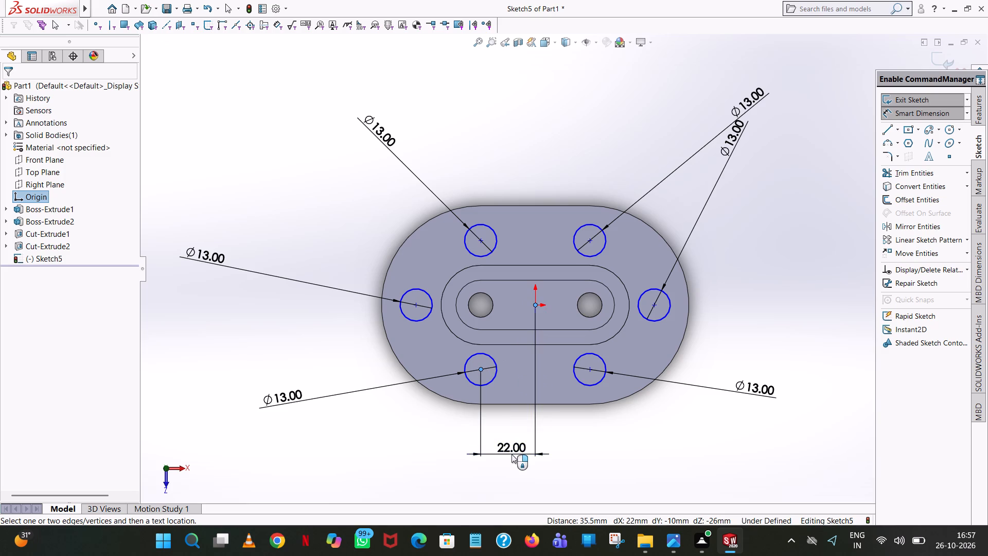
pyautogui.click(467, 440)
pyautogui.click(568, 162)
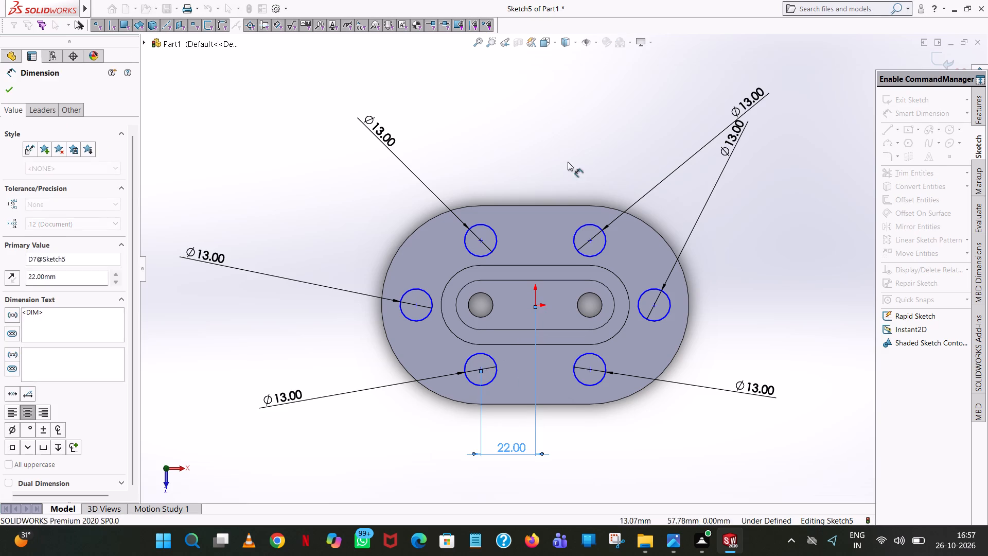
pyautogui.click(483, 368)
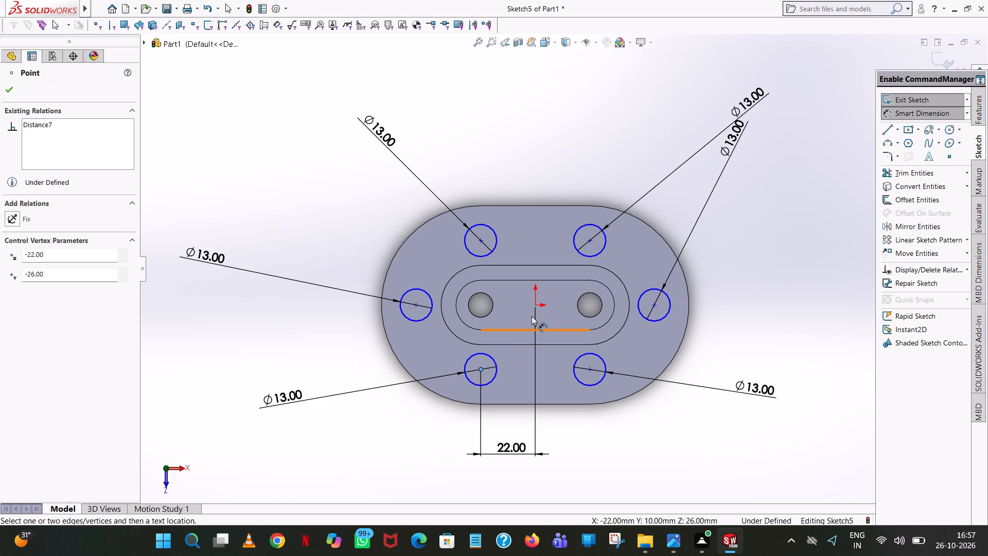
pyautogui.click(538, 303)
pyautogui.click(262, 339)
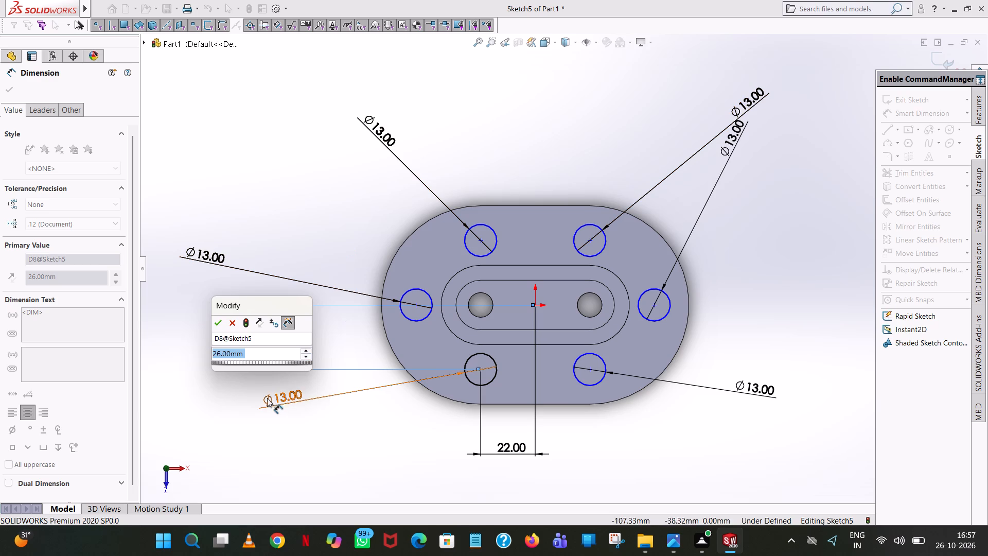
pyautogui.click(219, 325)
pyautogui.click(300, 247)
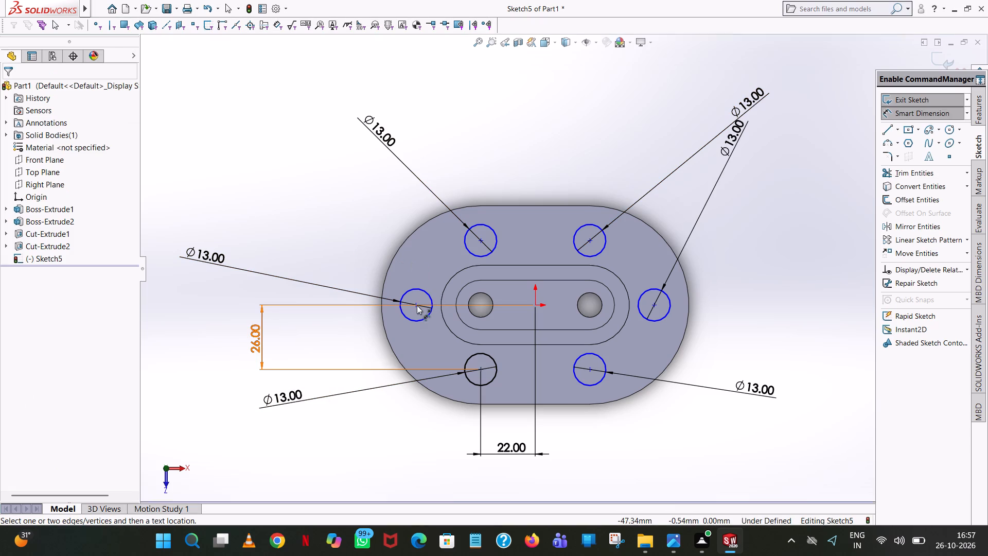
# Add a 48 mm horizontal dimension between the centre of the −X end circle and the origin, placed above the flange.
pyautogui.click(416, 305)
pyautogui.click(538, 304)
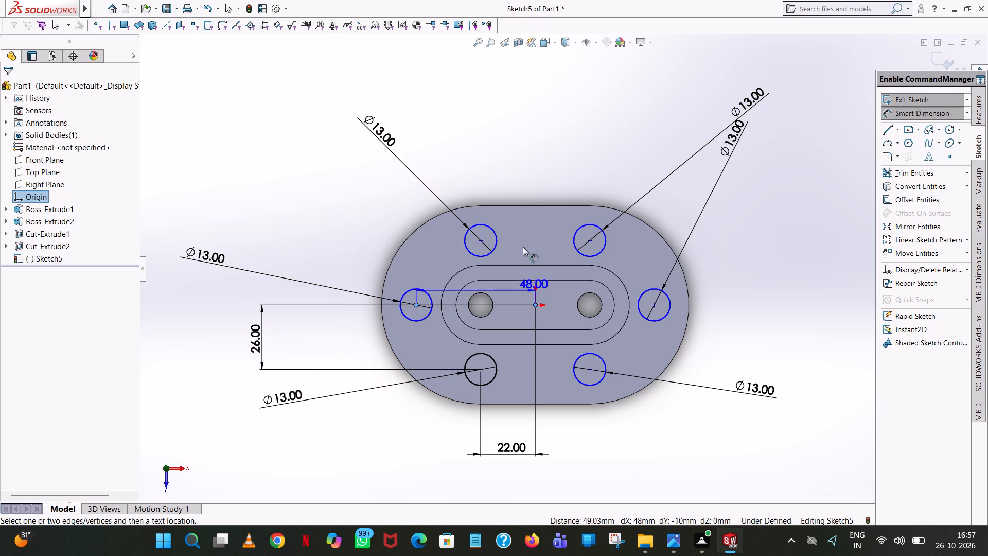
pyautogui.click(509, 146)
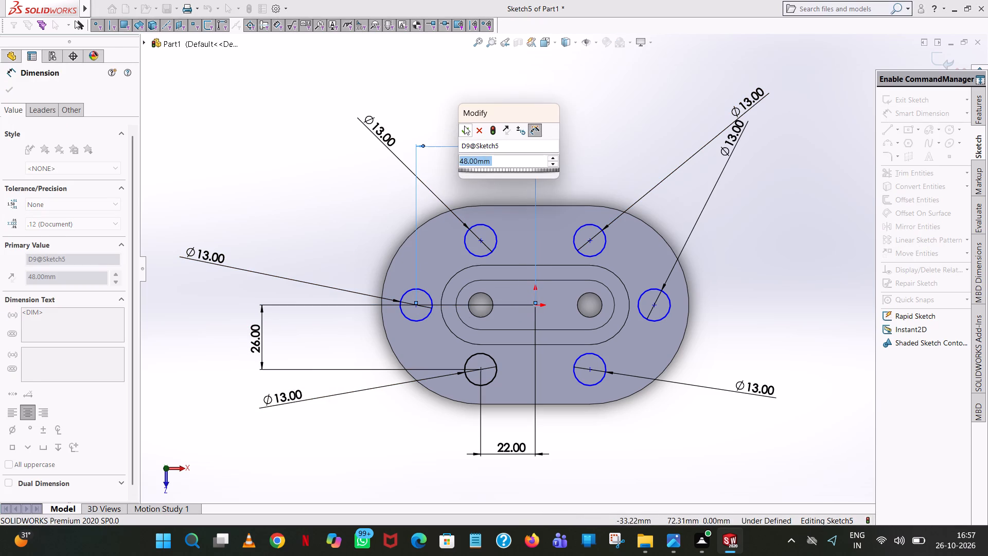
pyautogui.click(464, 126)
pyautogui.click(370, 98)
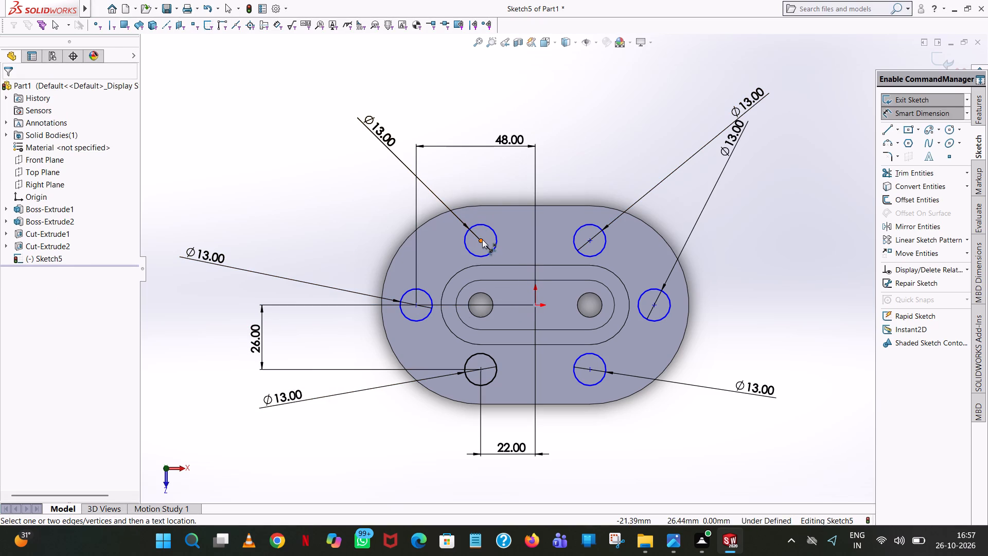
# Add a 22 mm horizontal dimension between the centre of the −X, −Z circle and the origin.
pyautogui.click(482, 239)
pyautogui.click(535, 307)
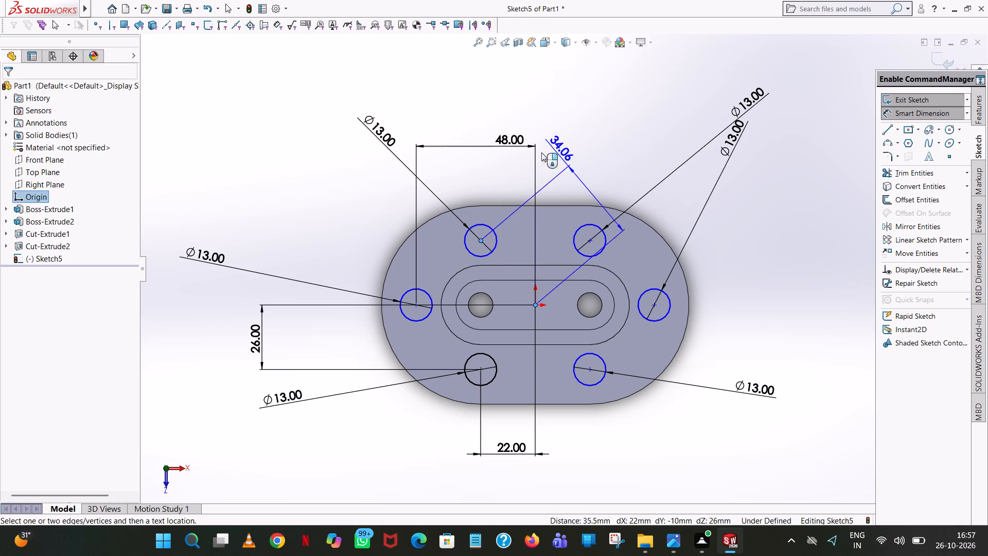
pyautogui.click(487, 163)
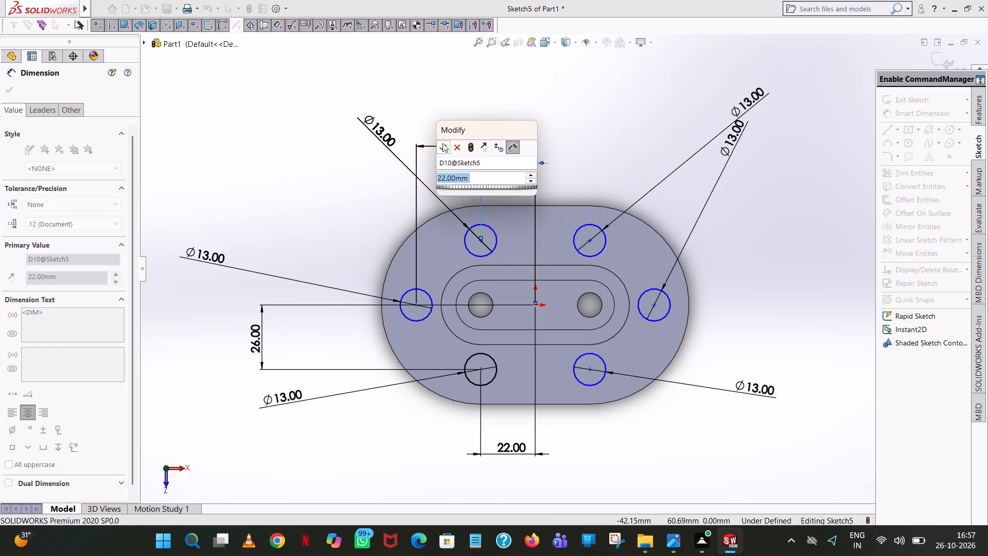
pyautogui.click(444, 143)
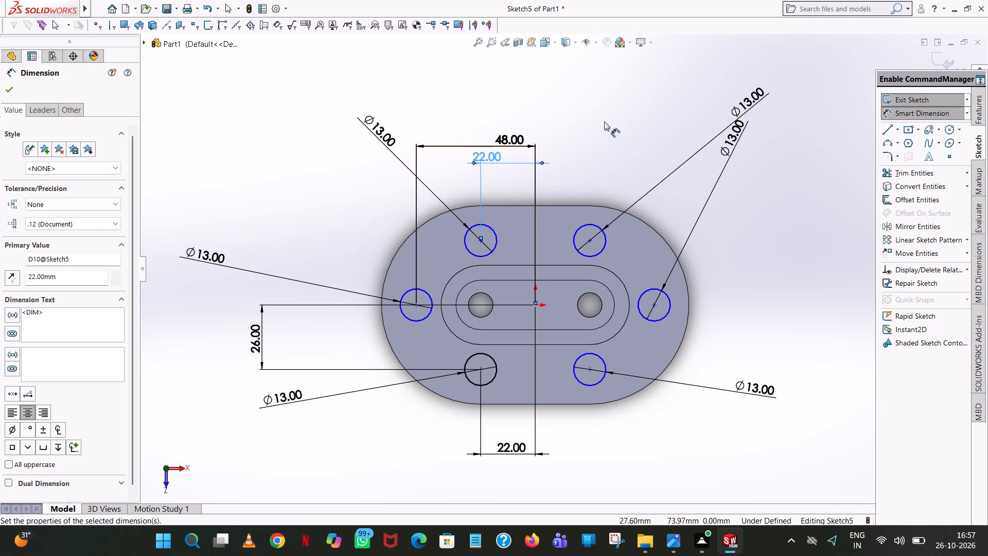
# Add horizontal relations between the origin and the centre of the −X end circle, and likewise for the +X end circle.
pyautogui.click(604, 121)
pyautogui.press('Escape')
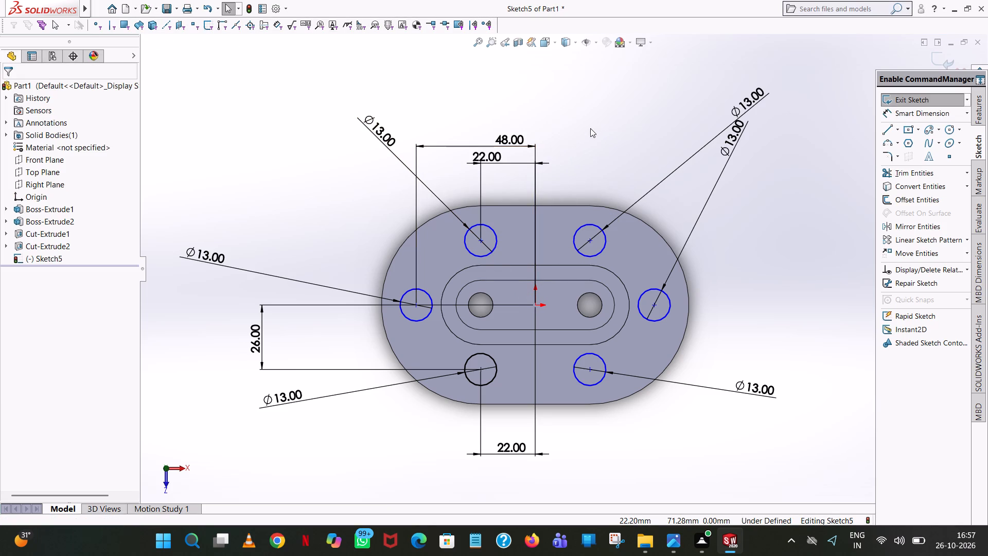
pyautogui.keyDown('ctrl'); pyautogui.click(536, 303); pyautogui.keyUp('ctrl')
pyautogui.keyDown('ctrl'); pyautogui.click(416, 304); pyautogui.keyUp('ctrl')
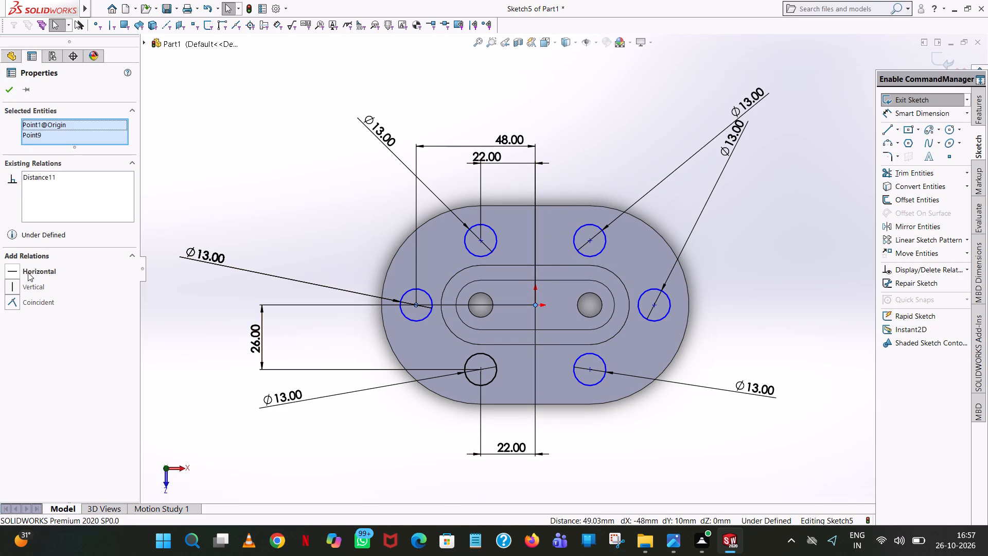
pyautogui.click(28, 272)
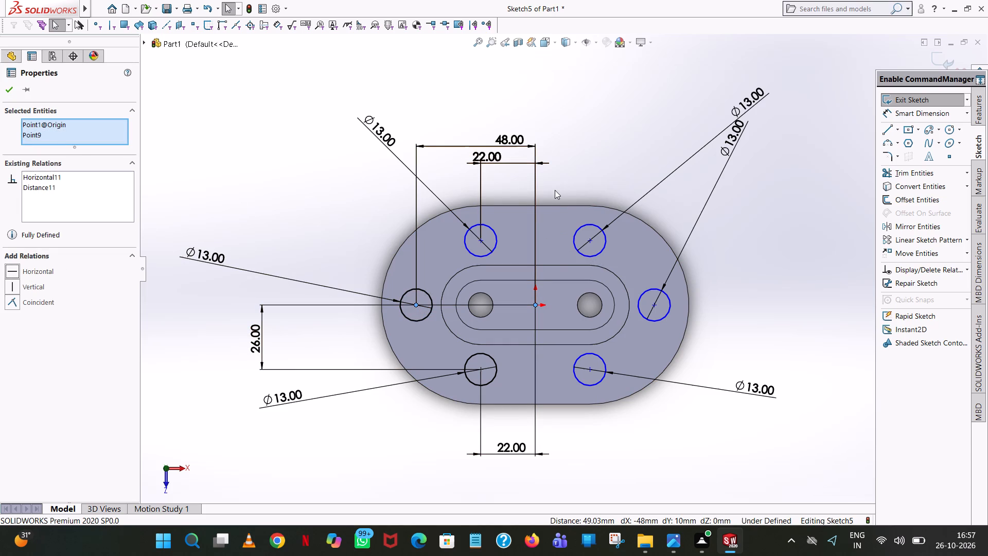
pyautogui.click(11, 84)
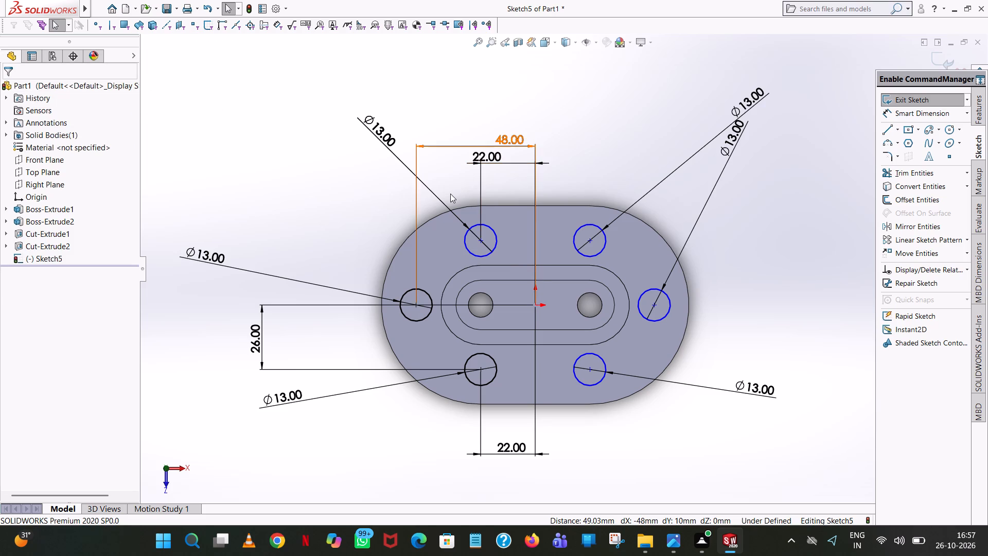
pyautogui.keyDown('ctrl'); pyautogui.click(535, 304); pyautogui.keyUp('ctrl')
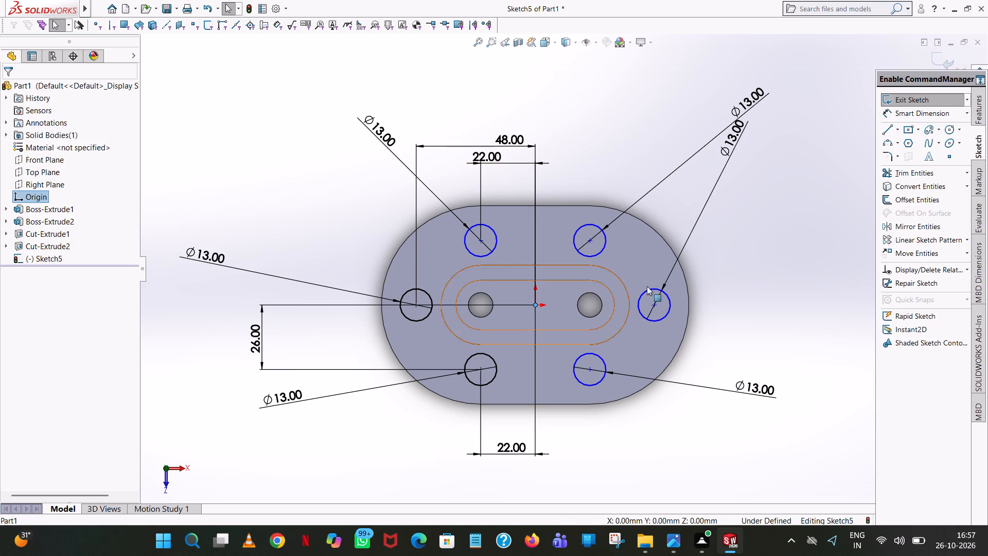
pyautogui.keyDown('ctrl'); pyautogui.click(655, 303); pyautogui.keyUp('ctrl')
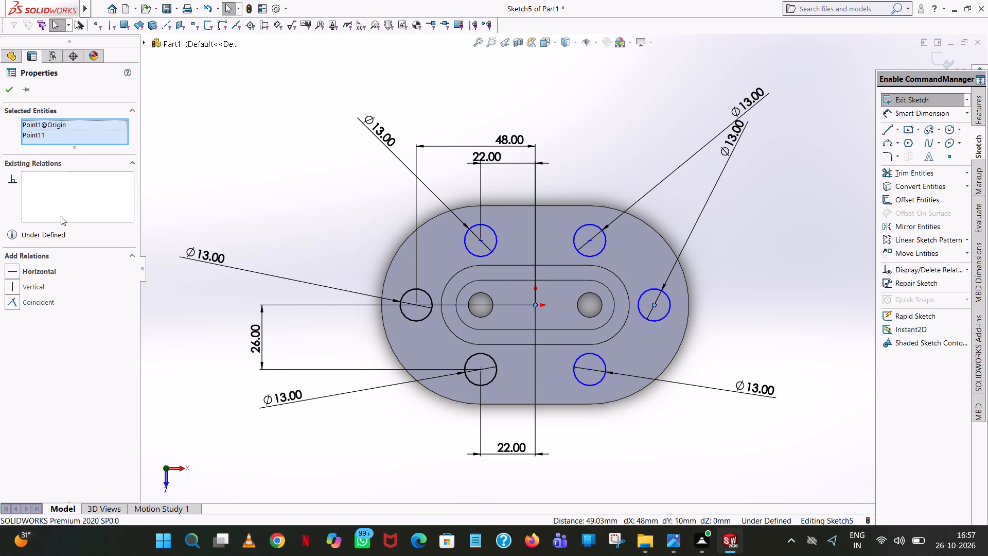
pyautogui.click(21, 272)
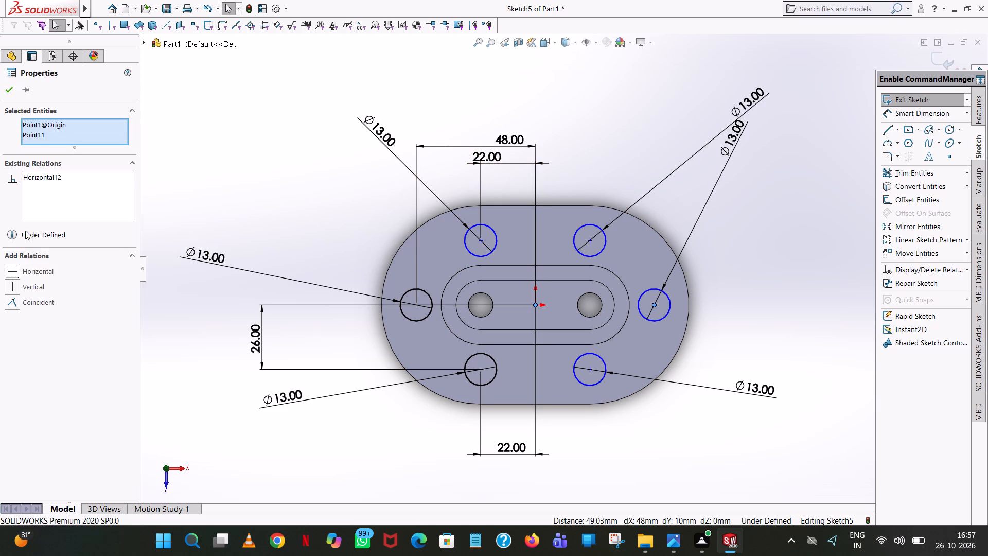
pyautogui.click(26, 272)
pyautogui.click(8, 85)
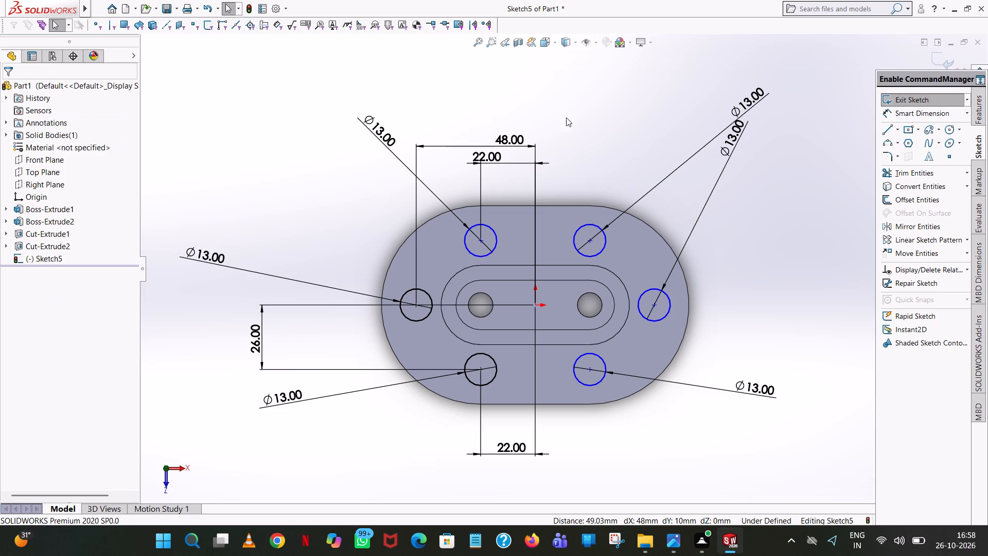
# Add a 48 mm horizontal dimension between the origin and the centre of the +X end circle, placed above the flange.
pyautogui.click(835, 172)
pyautogui.click(904, 117)
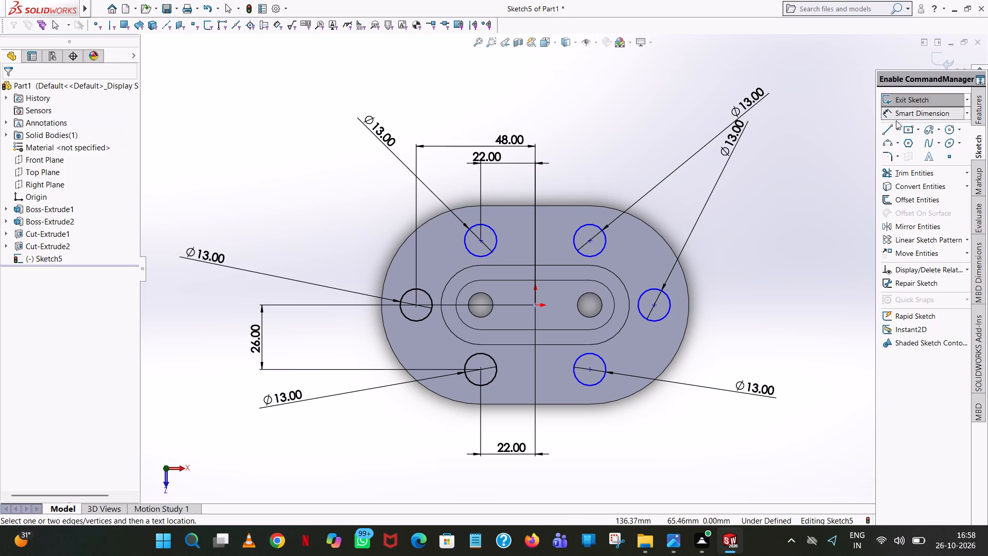
pyautogui.click(536, 305)
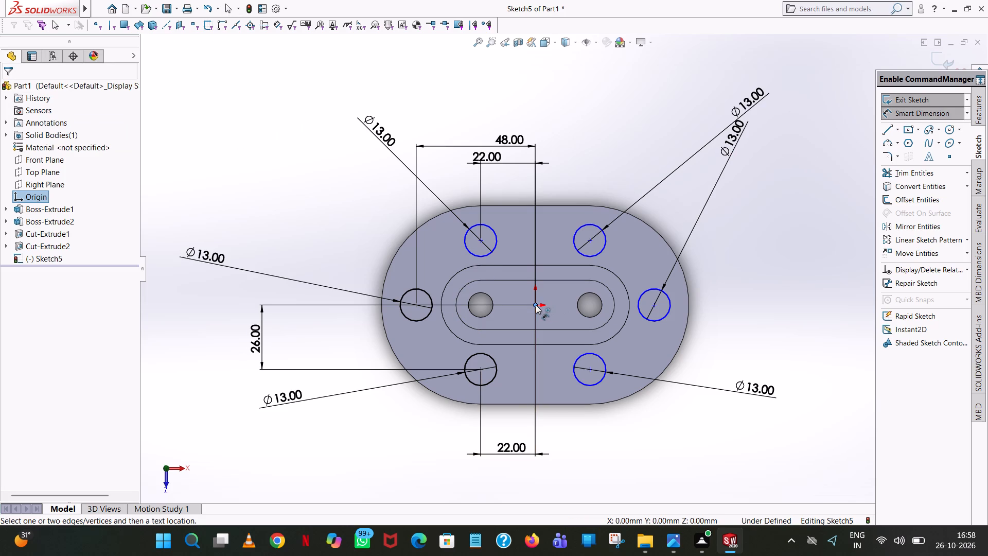
pyautogui.click(656, 306)
pyautogui.click(624, 130)
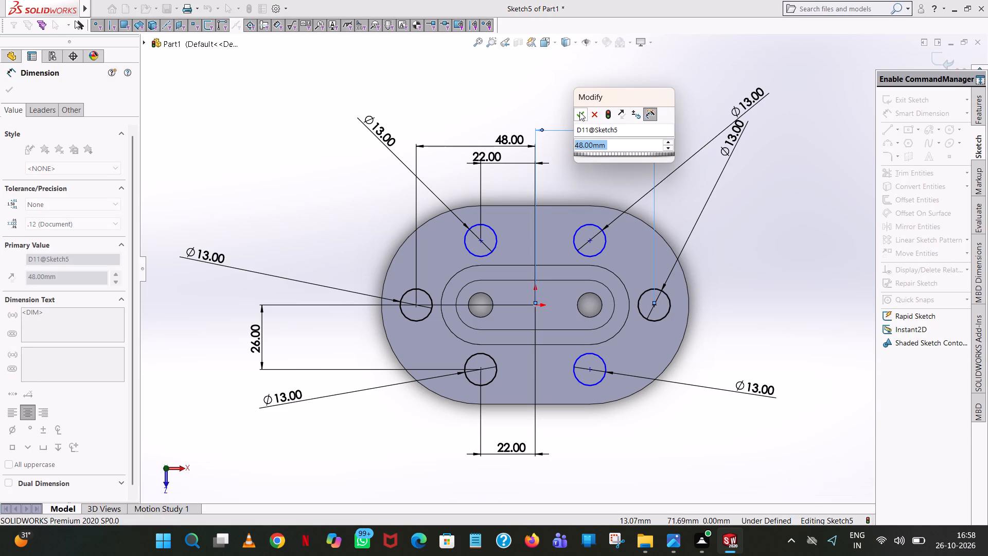
pyautogui.click(579, 112)
pyautogui.click(671, 94)
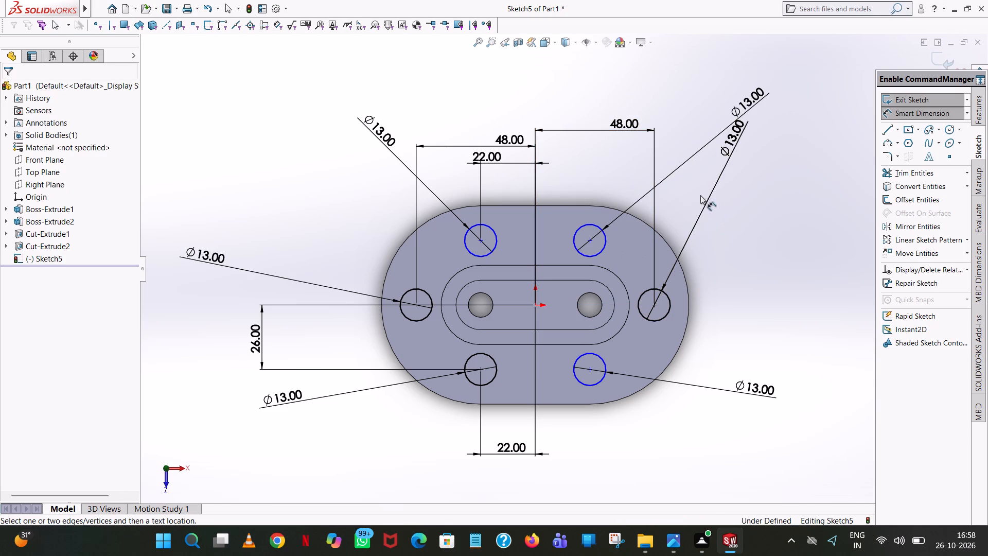
# Dimension the centre of the +X, −Z circle from the origin at 22 mm horizontally and 26 mm vertically.
pyautogui.click(687, 192)
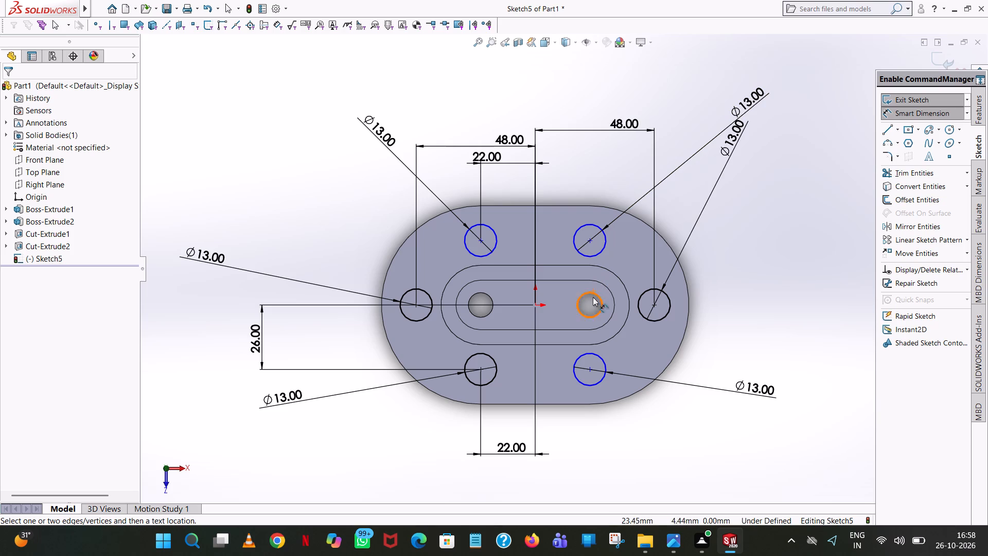
pyautogui.click(534, 304)
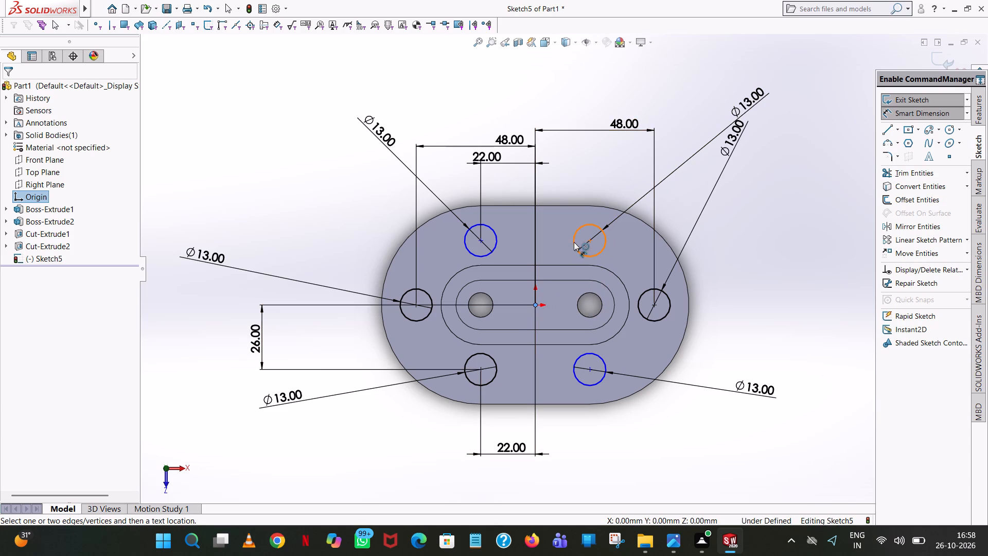
pyautogui.click(589, 242)
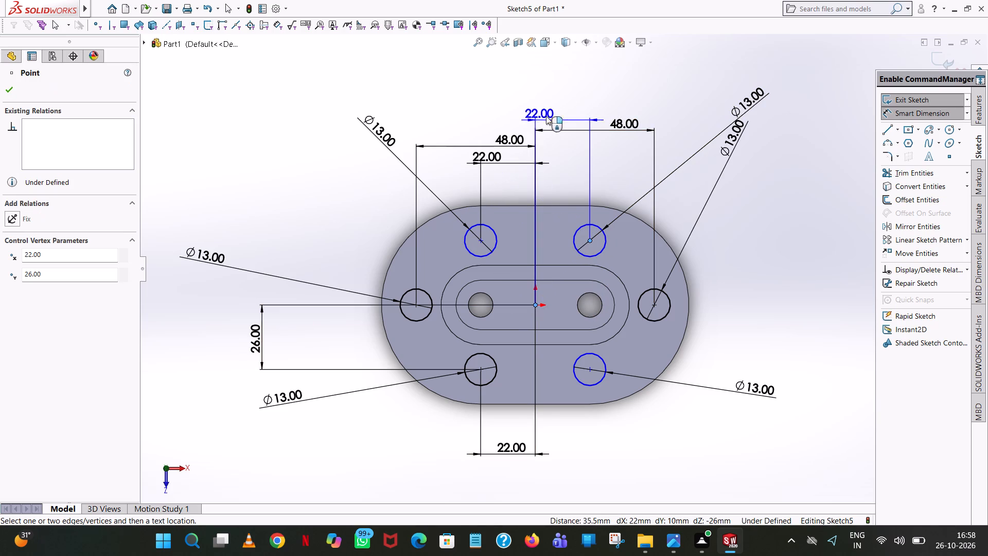
pyautogui.click(572, 107)
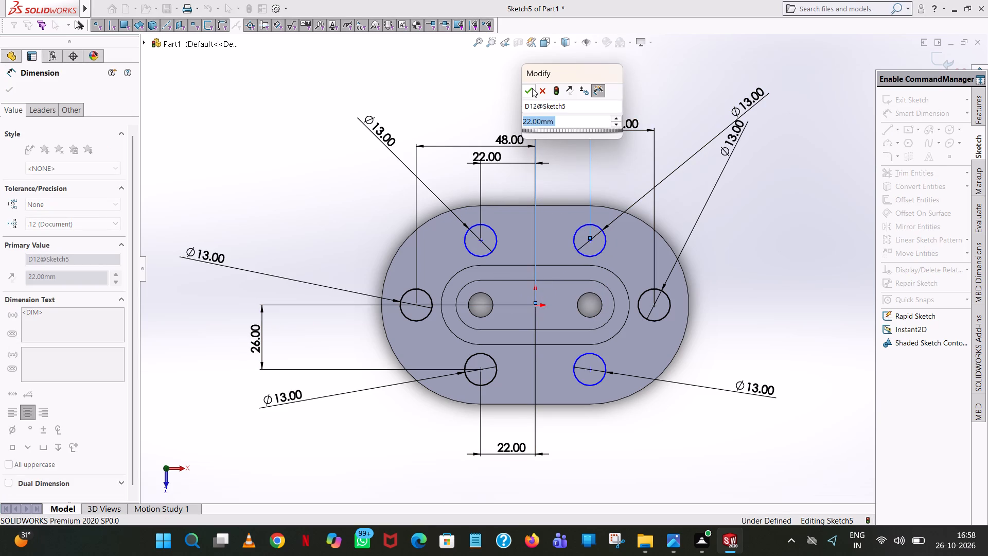
pyautogui.click(532, 88)
pyautogui.click(645, 83)
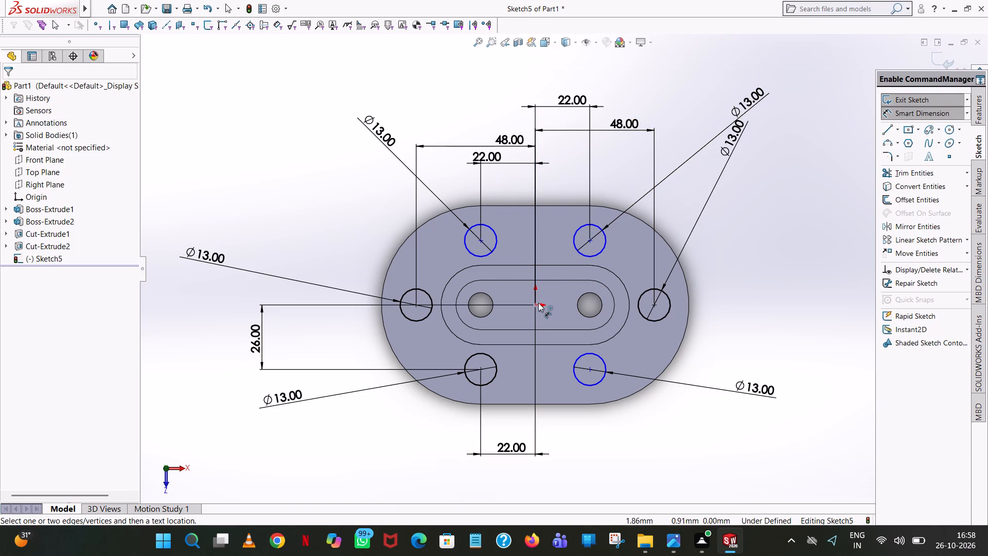
pyautogui.click(537, 304)
pyautogui.click(590, 239)
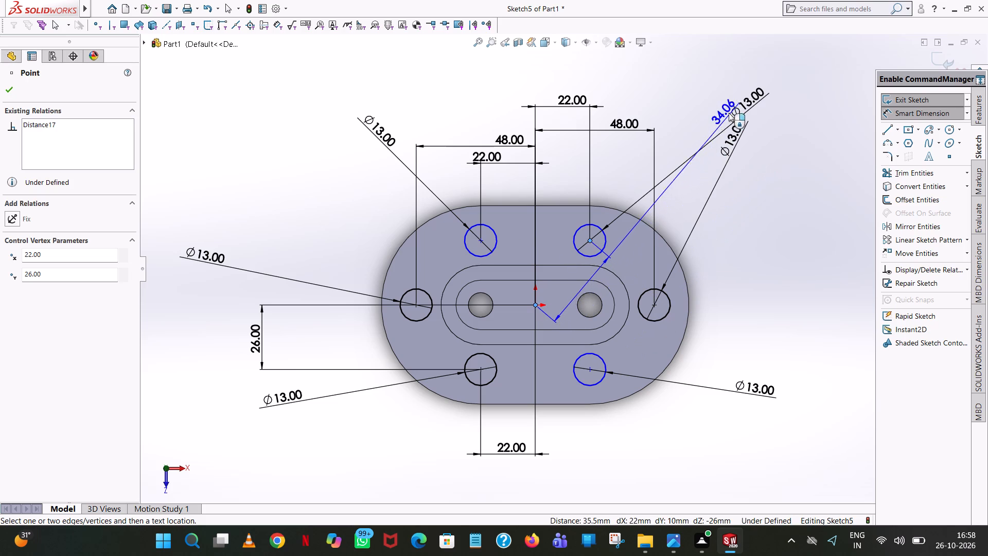
pyautogui.click(327, 286)
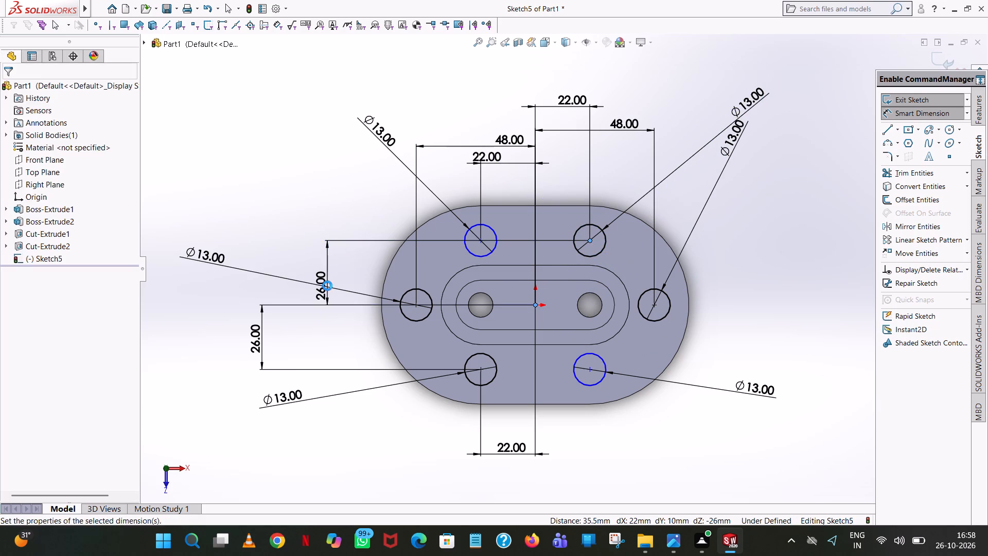
pyautogui.click(286, 268)
pyautogui.click(325, 178)
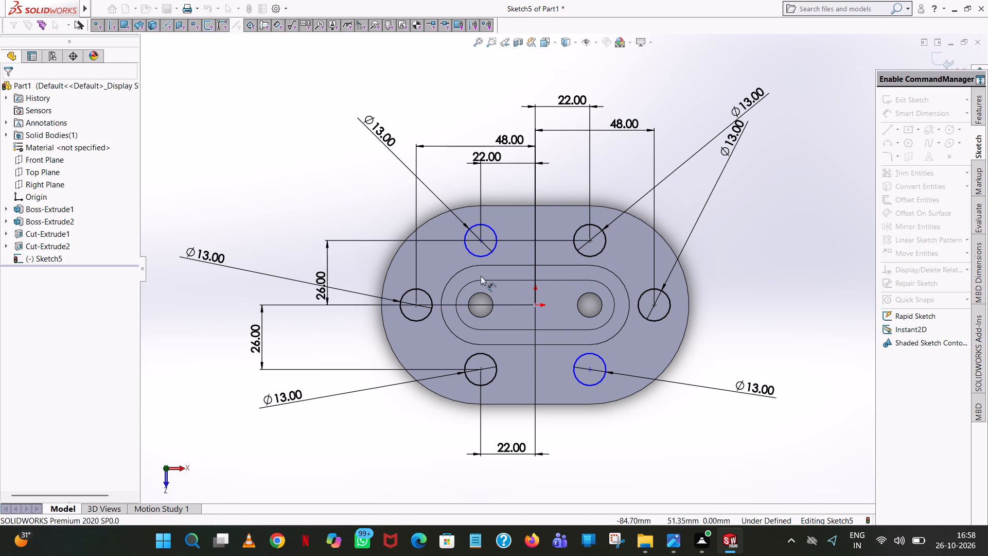
# Dimension the centre of the +X, +Z circle from the origin at 26 mm vertically and 22 mm horizontally.
pyautogui.click(536, 304)
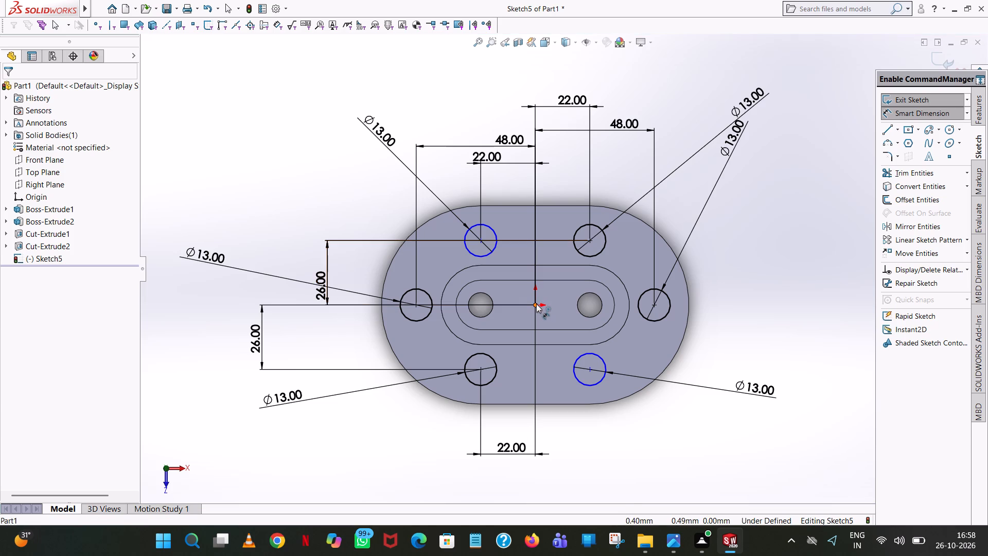
pyautogui.click(590, 369)
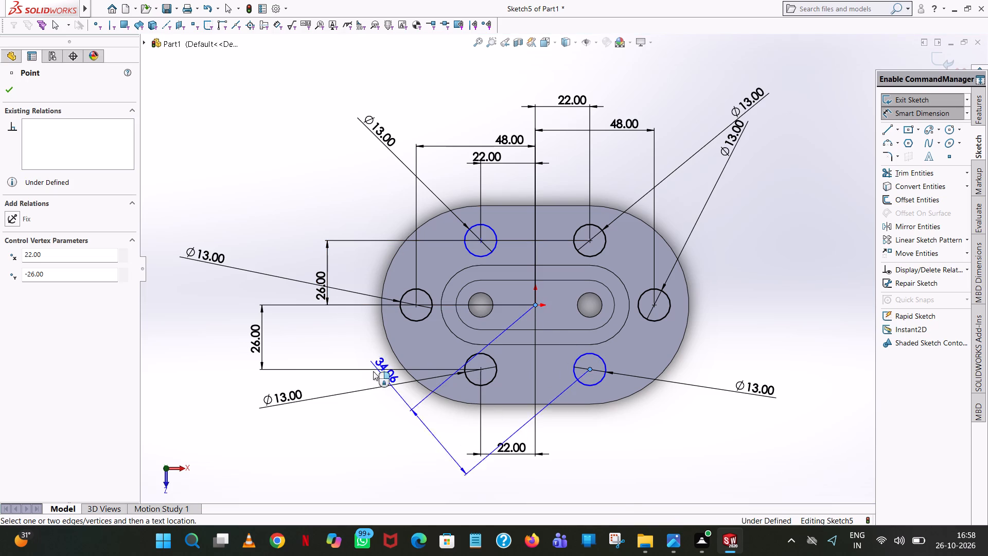
pyautogui.click(341, 356)
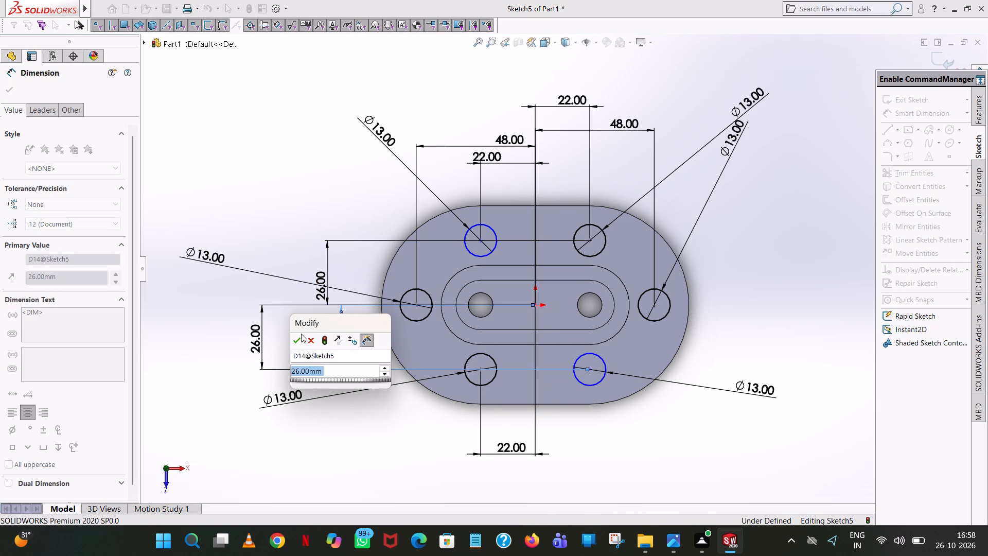
pyautogui.click(298, 340)
pyautogui.click(287, 207)
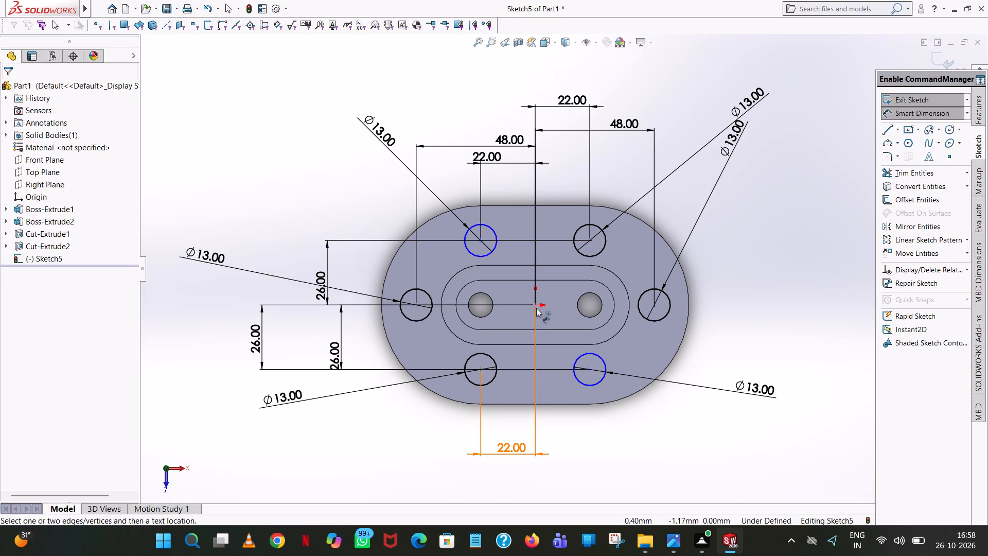
pyautogui.click(536, 305)
pyautogui.click(591, 368)
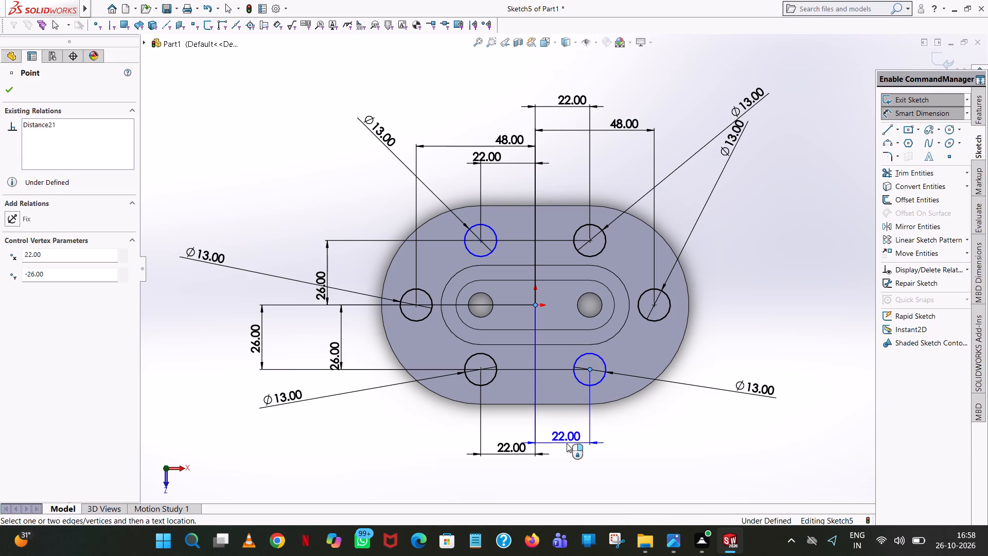
pyautogui.click(567, 443)
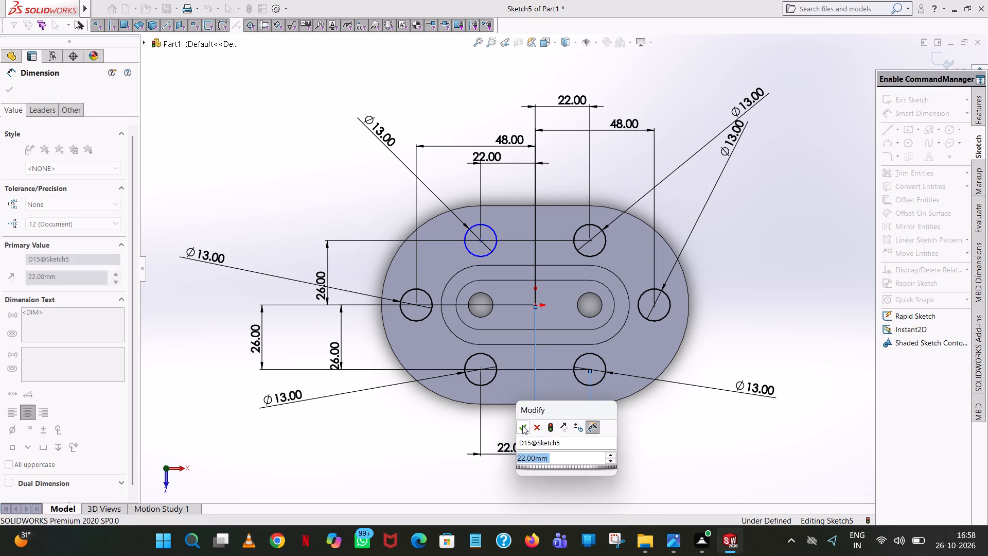
pyautogui.click(522, 425)
pyautogui.click(770, 244)
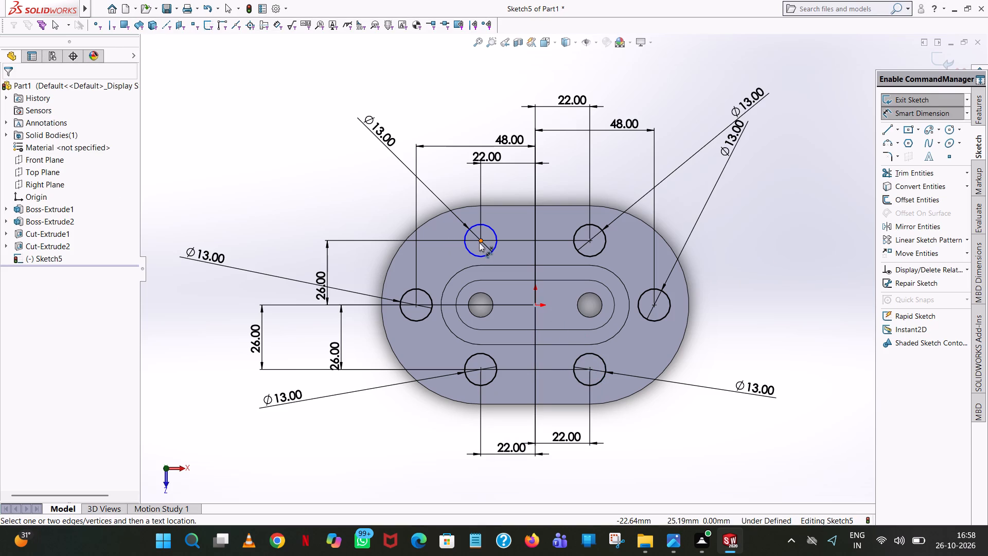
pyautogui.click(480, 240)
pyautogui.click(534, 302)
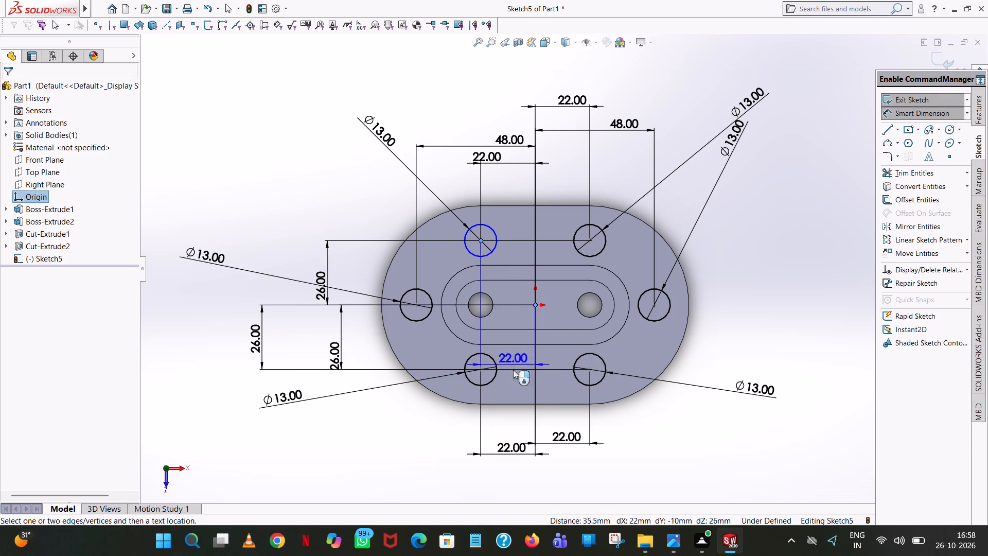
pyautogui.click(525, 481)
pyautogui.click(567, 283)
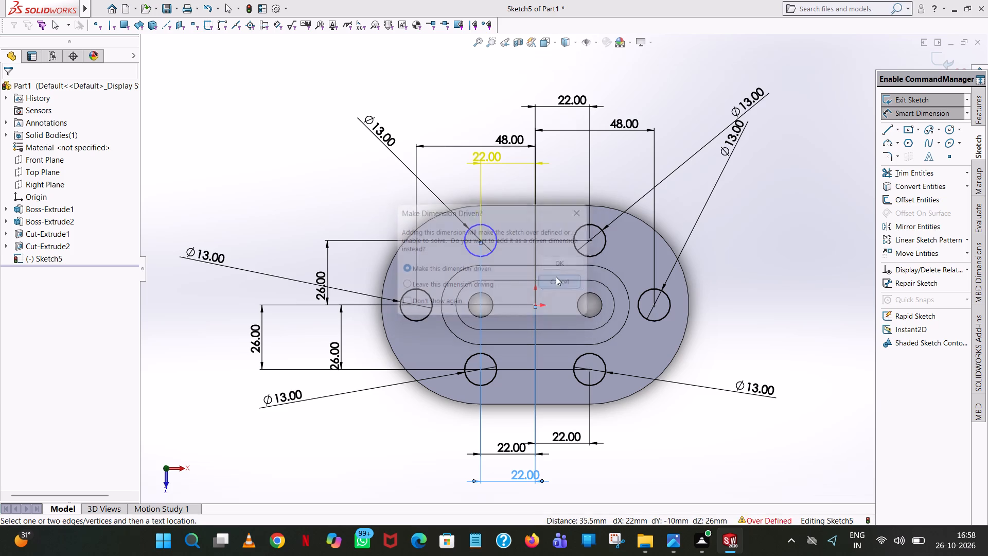
# Add a 26 mm vertical dimension between the centre of the −X, −Z circle and the origin, placed beyond the flange's +X end.
pyautogui.click(482, 240)
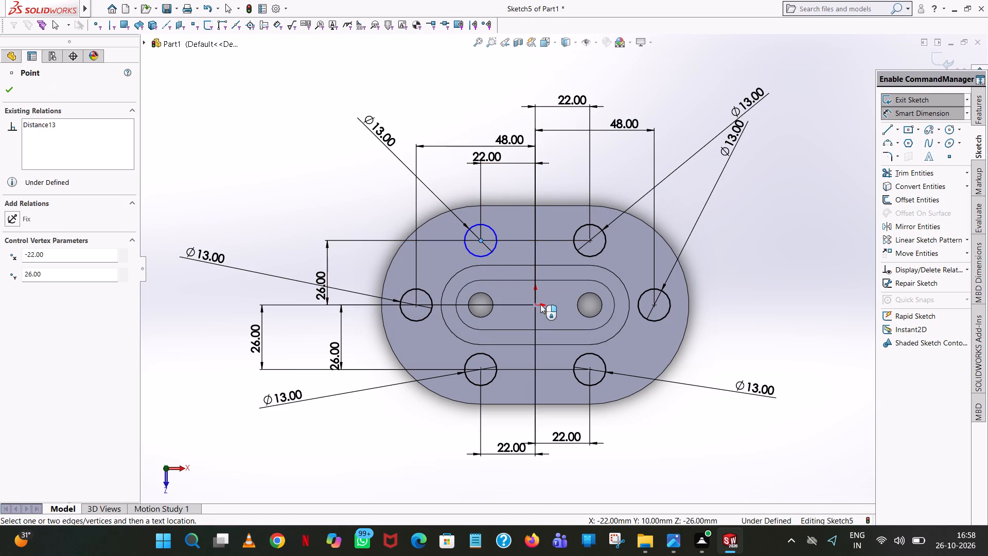
pyautogui.click(535, 306)
pyautogui.click(750, 266)
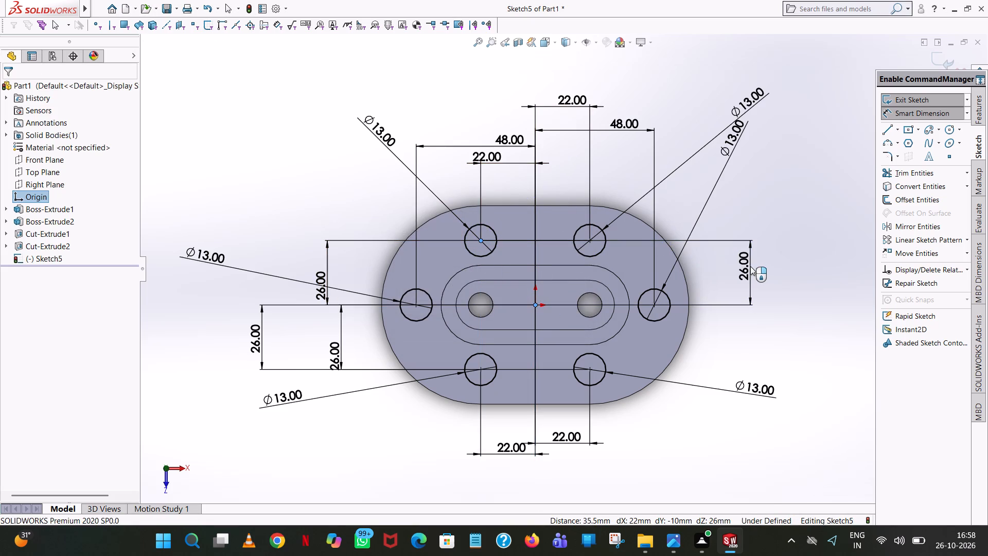
pyautogui.click(704, 246)
pyautogui.click(718, 206)
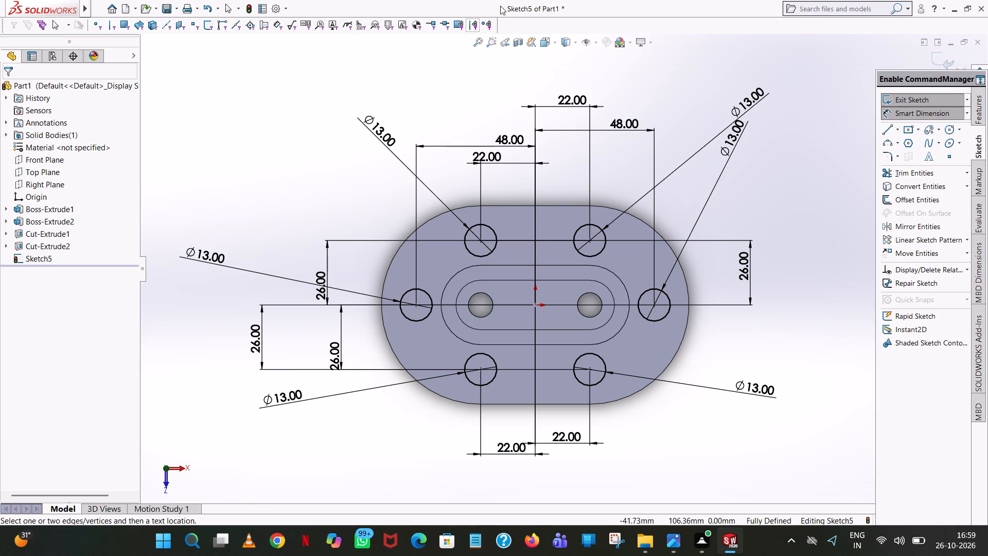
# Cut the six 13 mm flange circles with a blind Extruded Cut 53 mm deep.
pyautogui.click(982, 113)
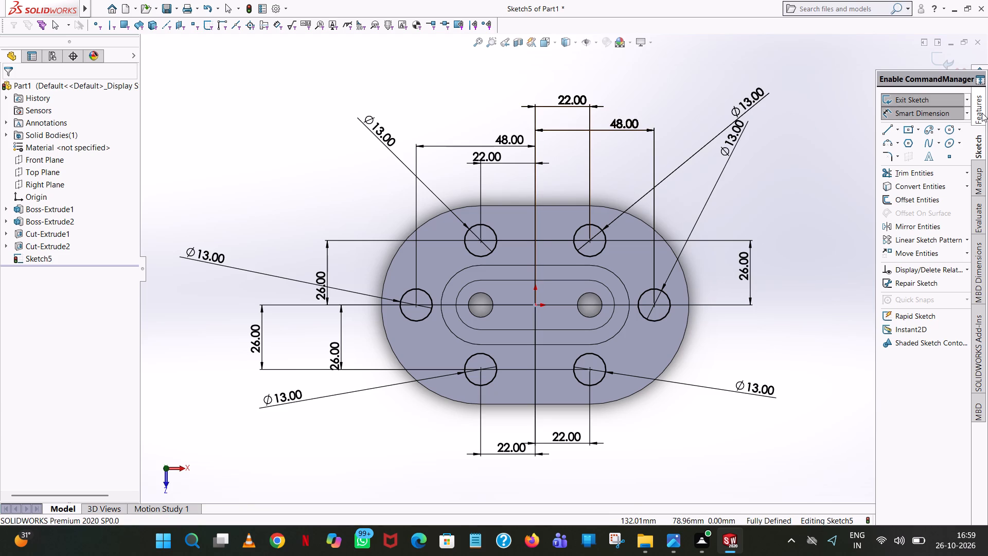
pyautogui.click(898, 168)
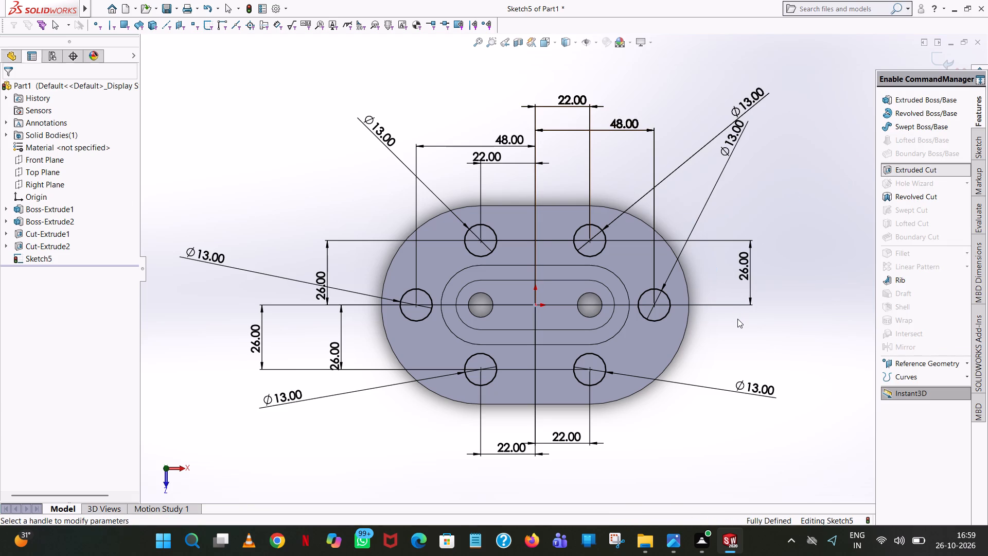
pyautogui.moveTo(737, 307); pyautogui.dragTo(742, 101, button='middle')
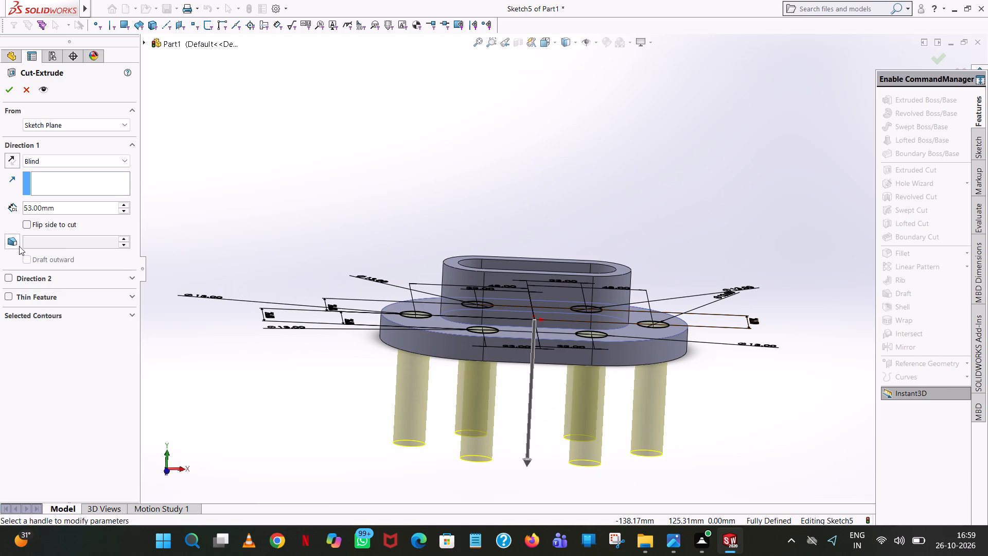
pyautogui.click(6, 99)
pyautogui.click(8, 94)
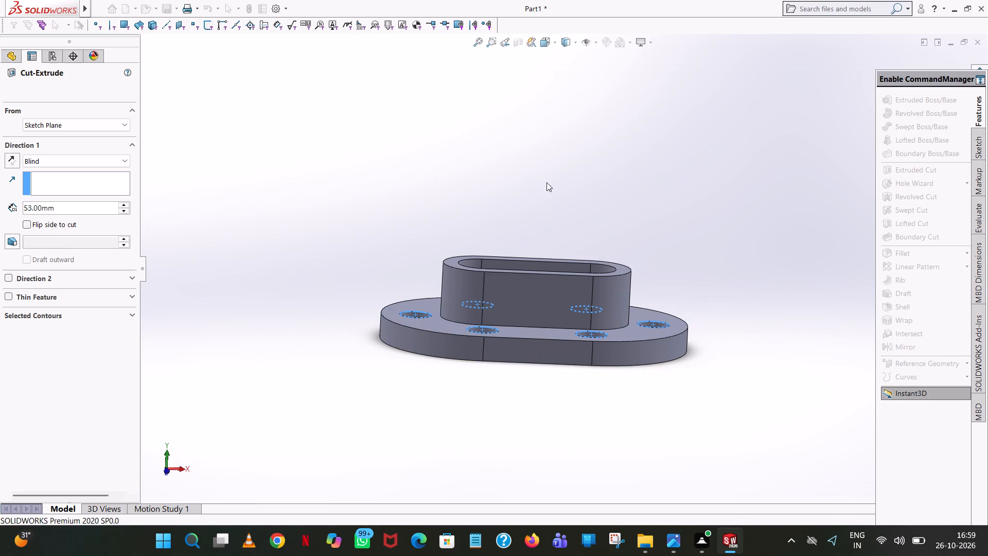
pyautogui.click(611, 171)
# Examine the six cut flange holes from above and from the underside of the part.
pyautogui.moveTo(611, 173); pyautogui.dragTo(611, 272, button='middle')
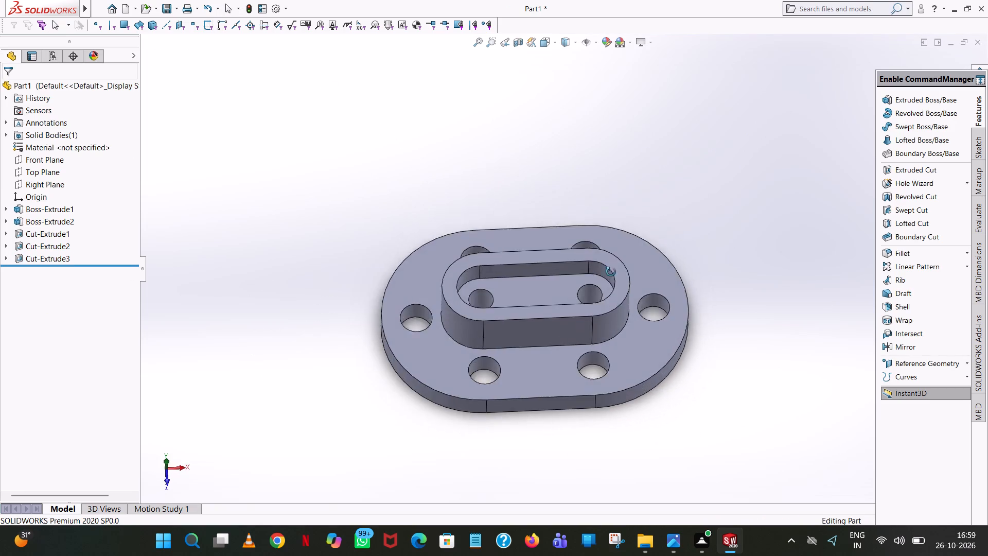
pyautogui.moveTo(611, 272); pyautogui.dragTo(492, 399, button='middle')
pyautogui.scroll(1, 606, 196)
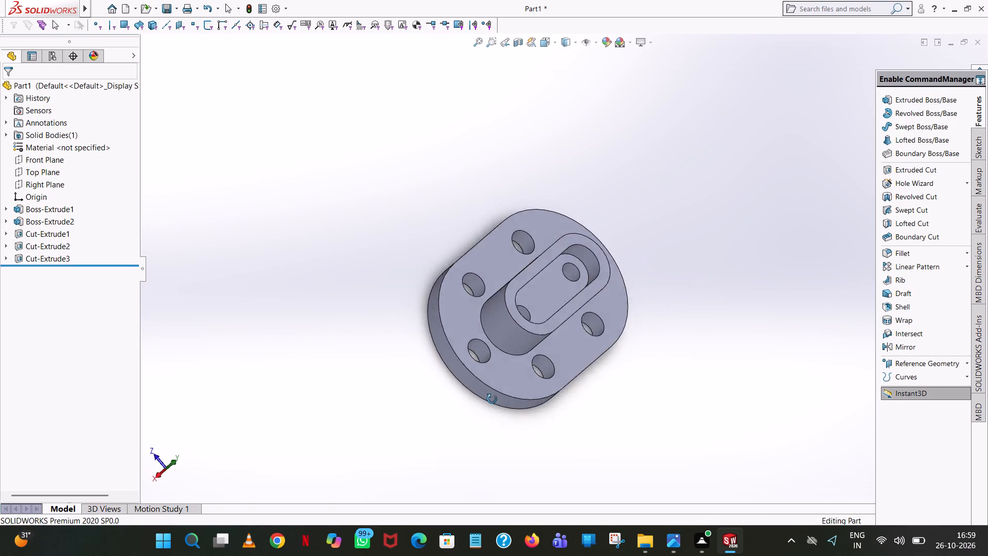
pyautogui.moveTo(492, 399); pyautogui.dragTo(721, 401, button='middle')
pyautogui.scroll(-2, 726, 389)
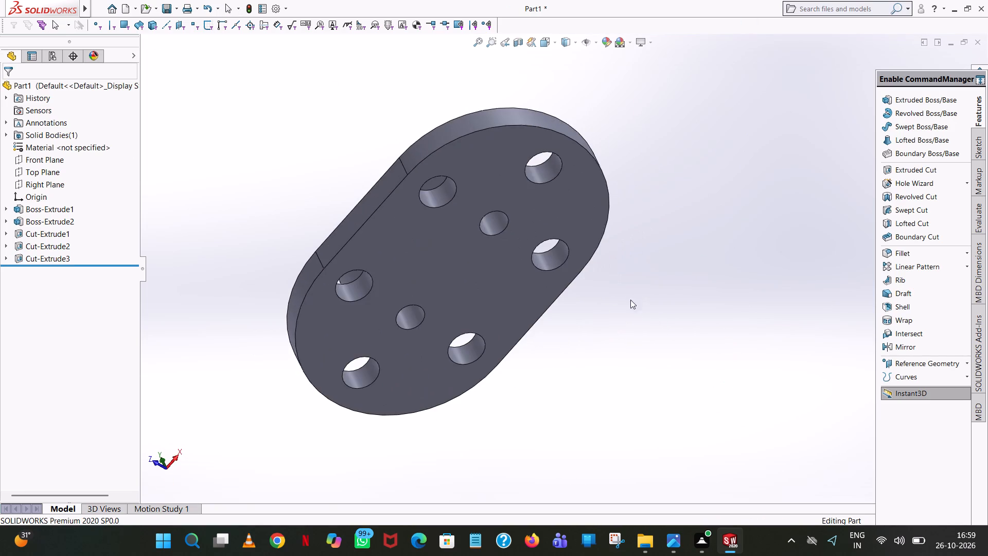
pyautogui.scroll(1, 539, 219)
pyautogui.moveTo(543, 227); pyautogui.dragTo(620, 391, button='middle')
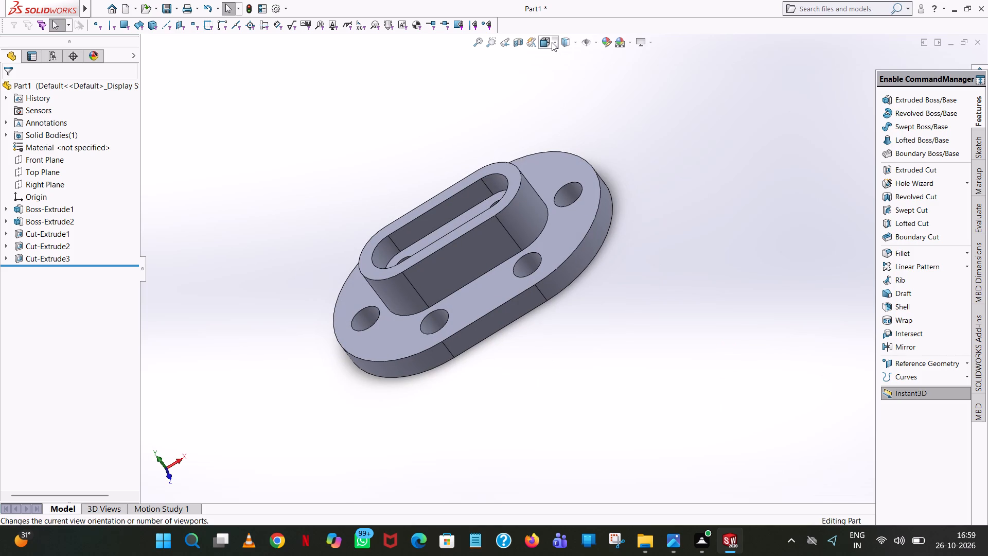
pyautogui.scroll(1, 659, 175)
pyautogui.moveTo(659, 177); pyautogui.dragTo(691, 194, button='middle')
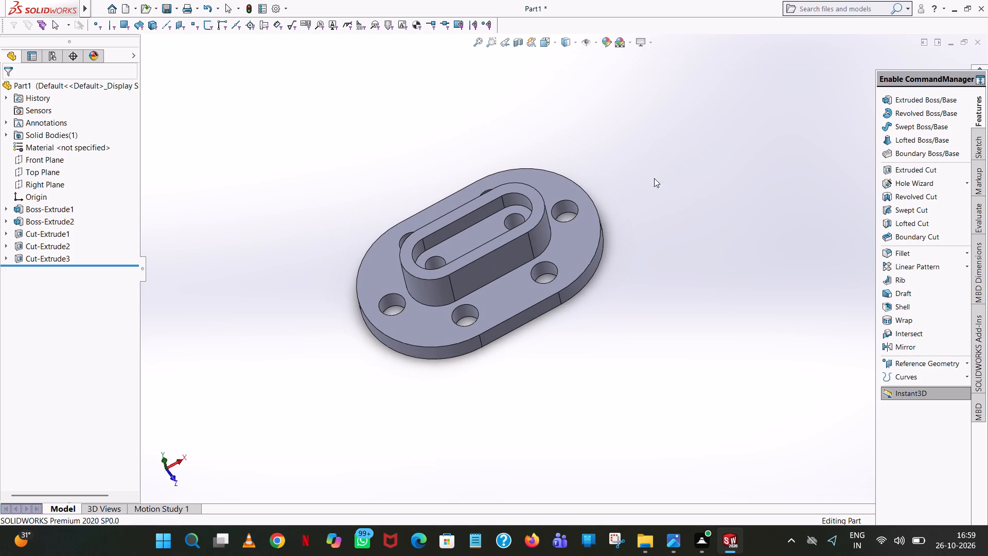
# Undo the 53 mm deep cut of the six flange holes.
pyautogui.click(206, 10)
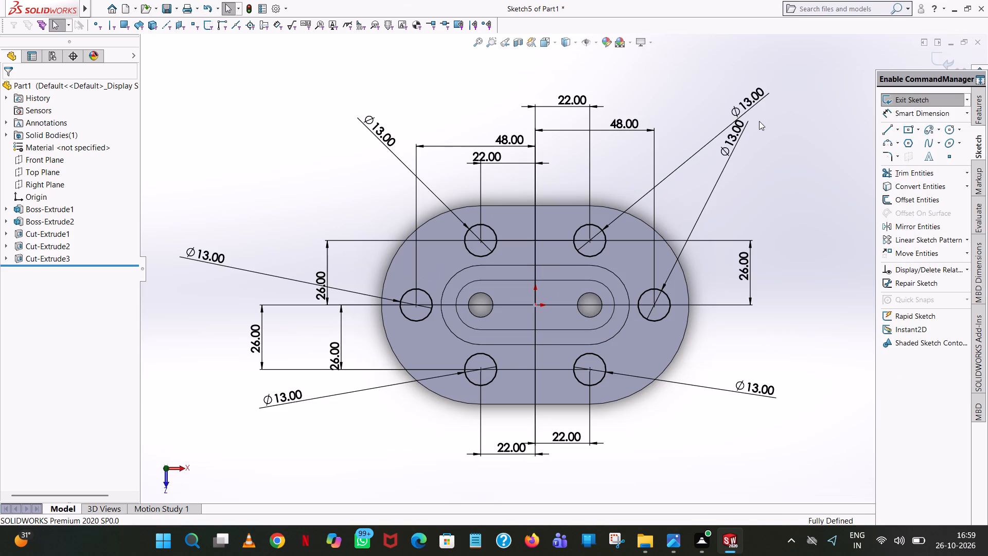
# Cut the six 13 mm flange circles as blind recesses 2 mm deep with an Extruded Cut.
pyautogui.click(983, 115)
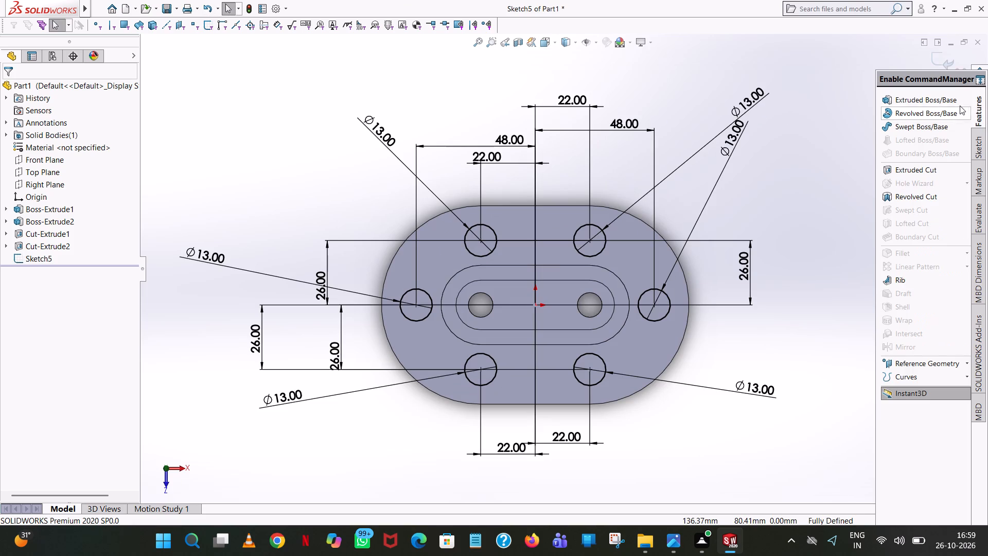
pyautogui.click(919, 166)
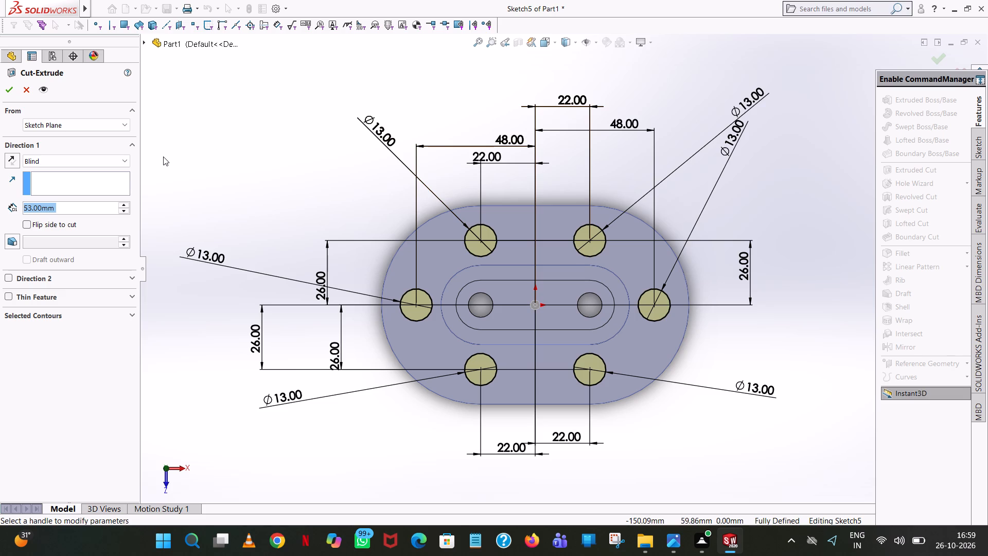
pyautogui.press('2')
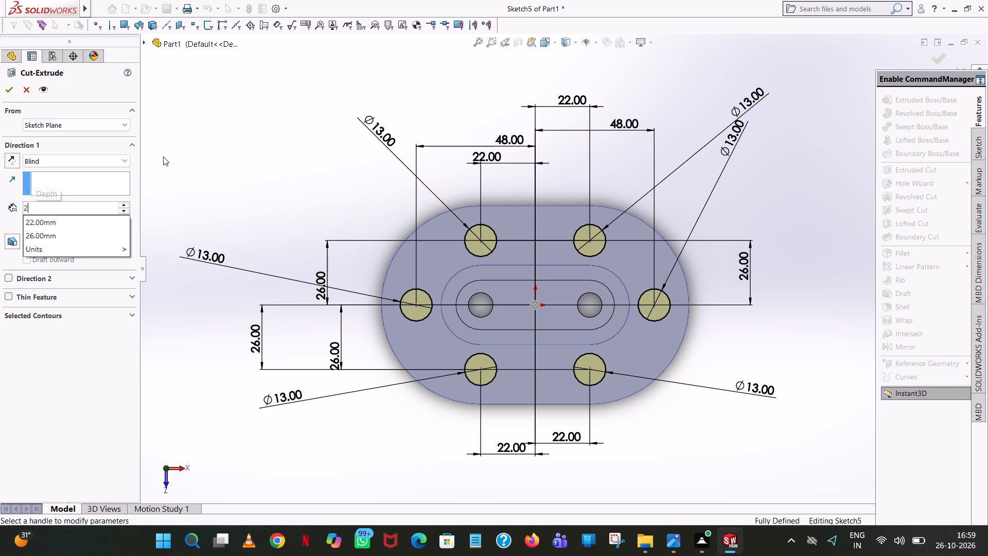
pyautogui.press('Return')
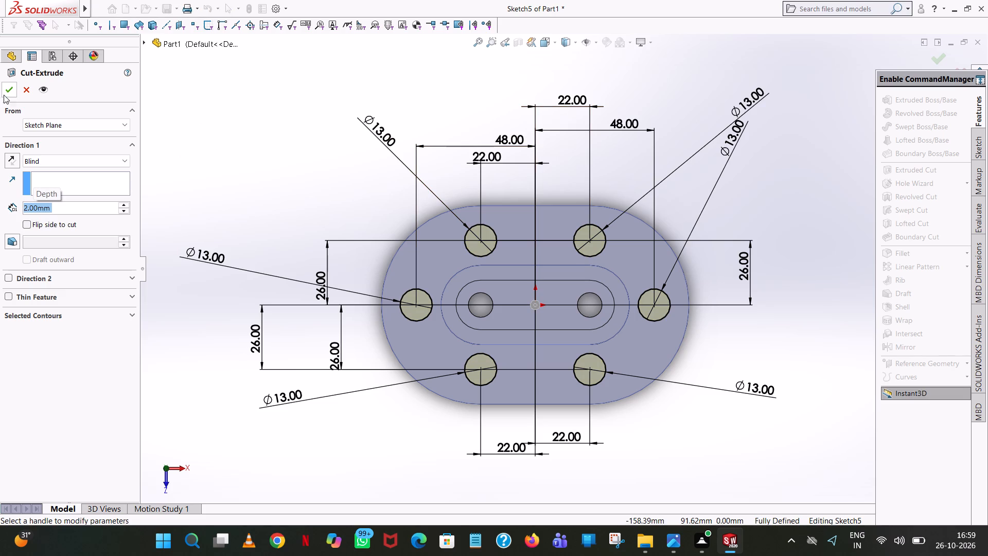
pyautogui.click(5, 92)
pyautogui.click(287, 136)
# Start an Extruded Cut sketch on the floor of the −X, +Z flange recess and view it from above.
pyautogui.moveTo(485, 405); pyautogui.dragTo(490, 306, button='middle')
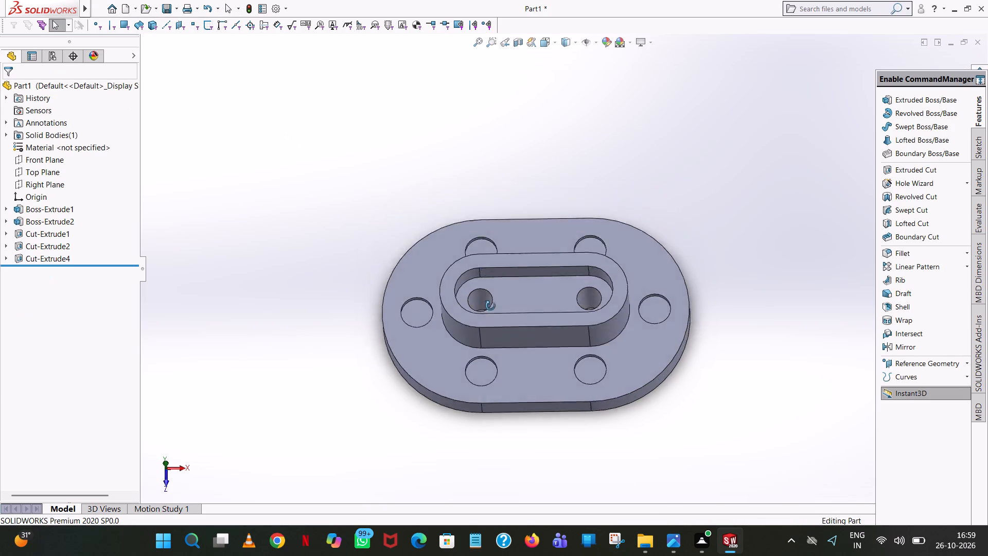
pyautogui.moveTo(490, 306); pyautogui.dragTo(492, 250, button='middle')
pyautogui.scroll(1, 494, 252)
pyautogui.scroll(-6, 495, 334)
pyautogui.moveTo(675, 292); pyautogui.dragTo(677, 355, button='middle')
pyautogui.scroll(1, 677, 355)
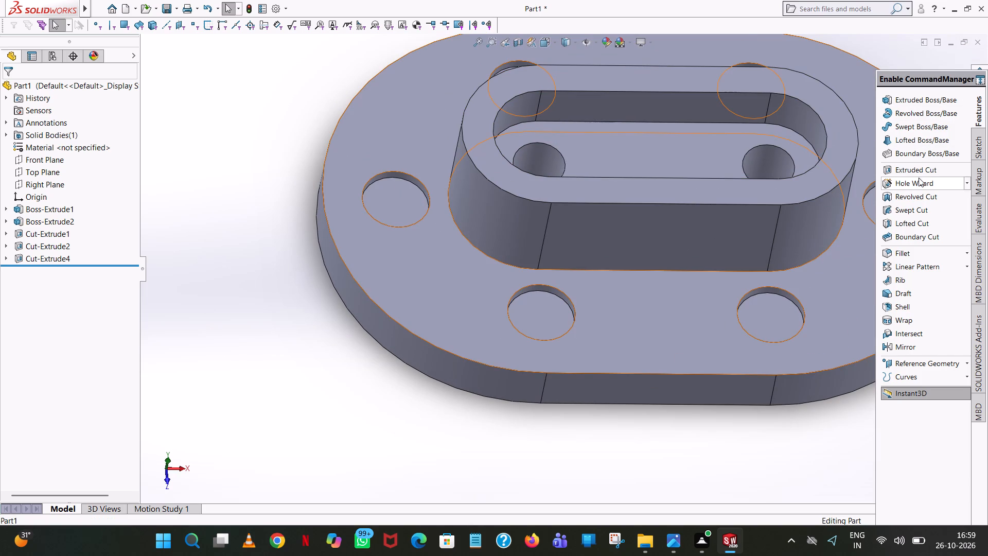
pyautogui.click(923, 168)
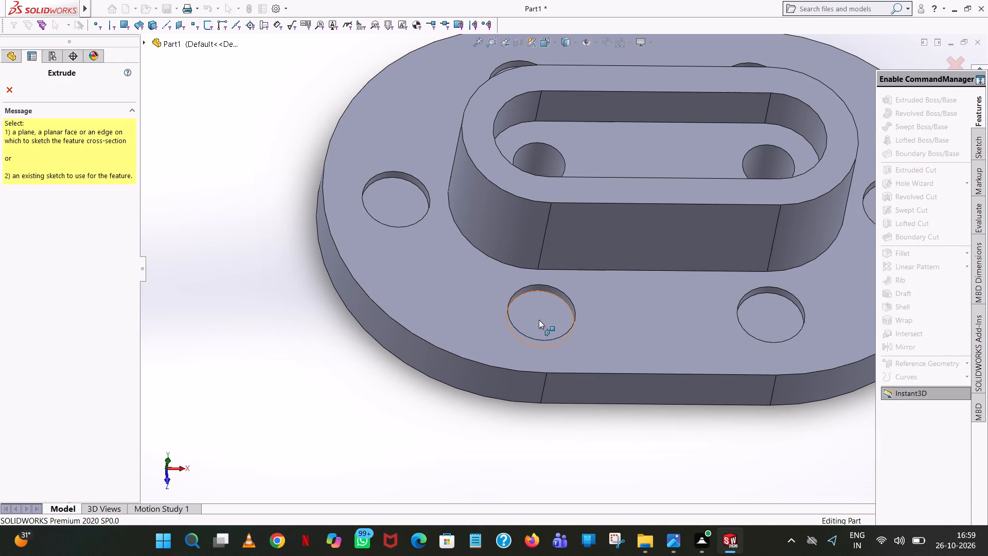
pyautogui.click(539, 320)
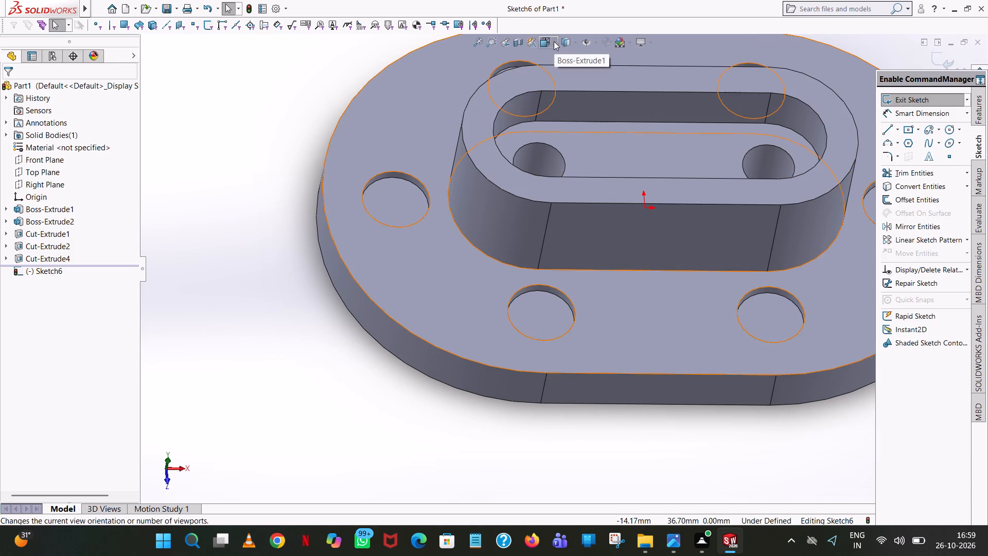
pyautogui.click(554, 41)
pyautogui.click(604, 94)
pyautogui.scroll(3, 625, 222)
pyautogui.scroll(1, 716, 176)
pyautogui.scroll(-2, 716, 176)
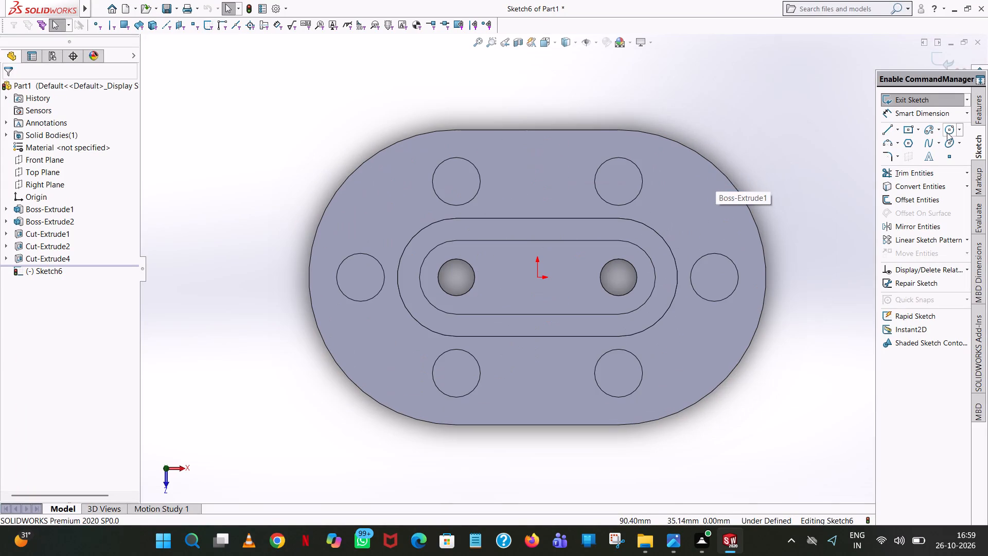
# Draw 3 mm radius circles centred in the +X end recess and the +X, +Z recess.
pyautogui.click(944, 127)
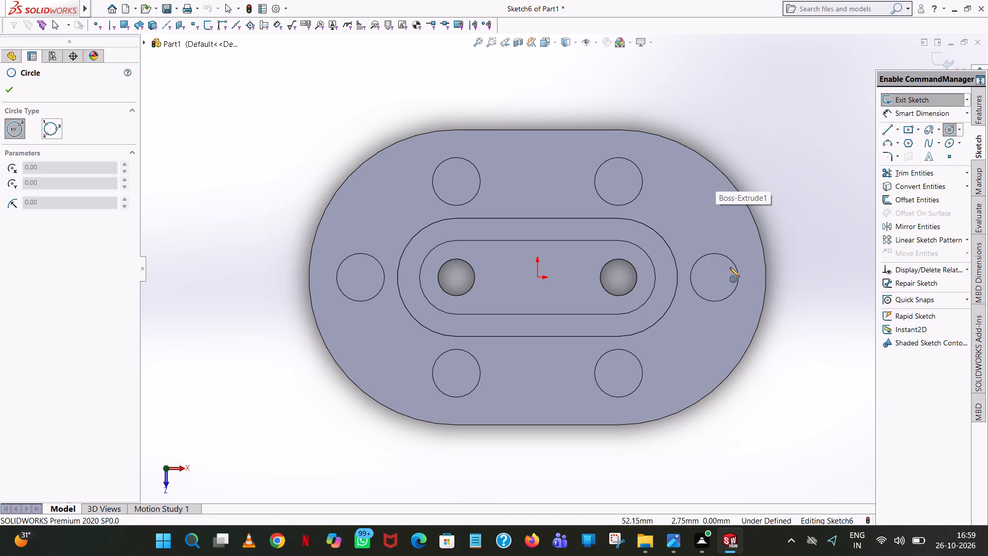
pyautogui.click(714, 278)
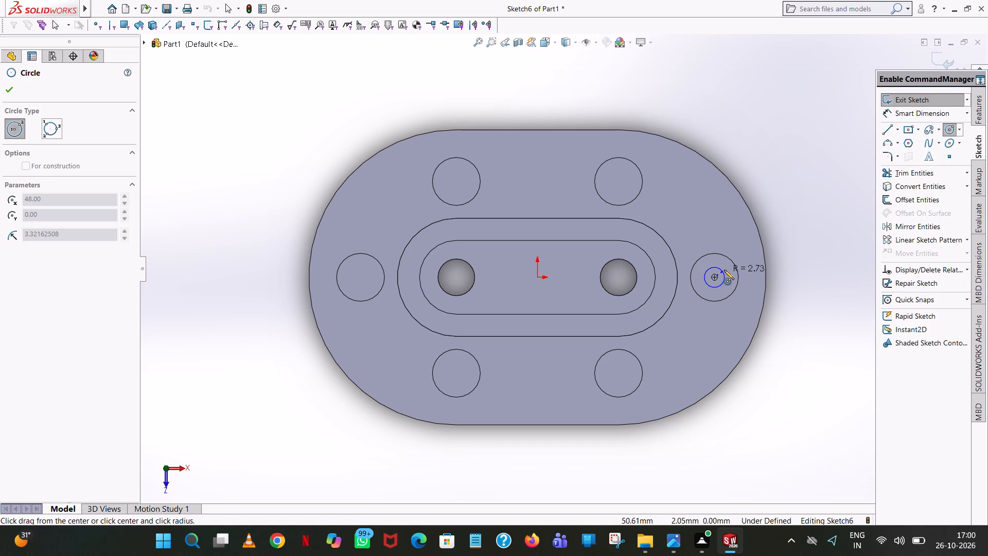
pyautogui.click(724, 270)
pyautogui.press('3')
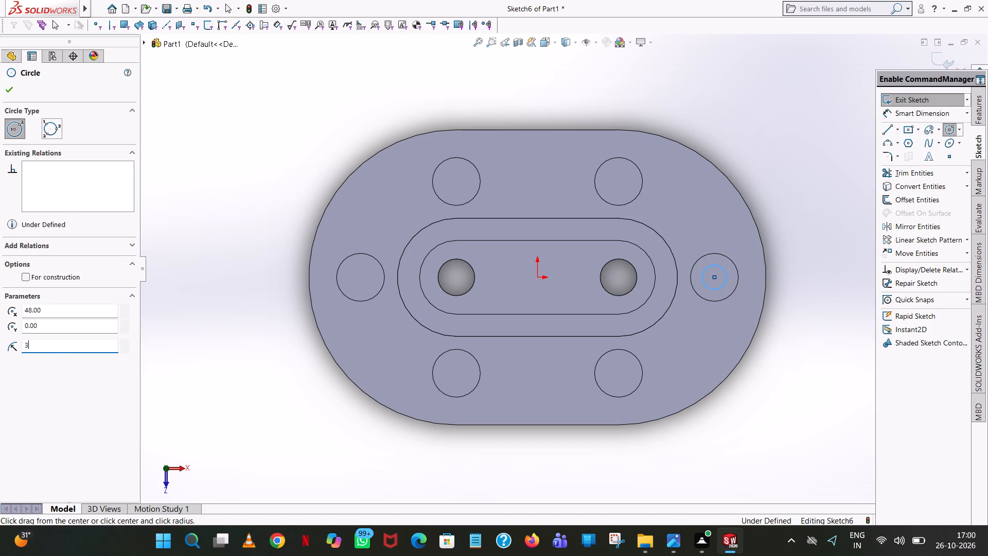
pyautogui.press('Return')
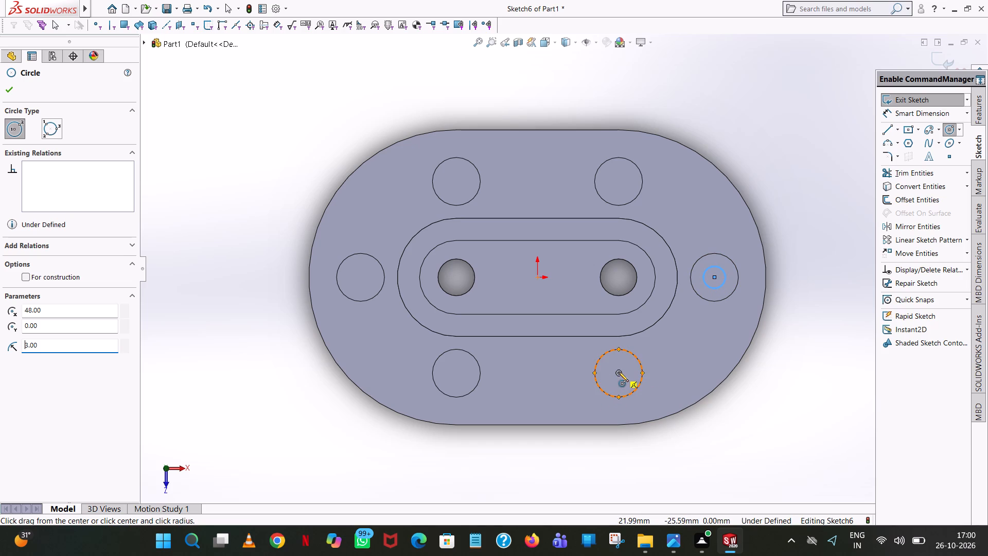
pyautogui.click(619, 373)
pyautogui.click(624, 360)
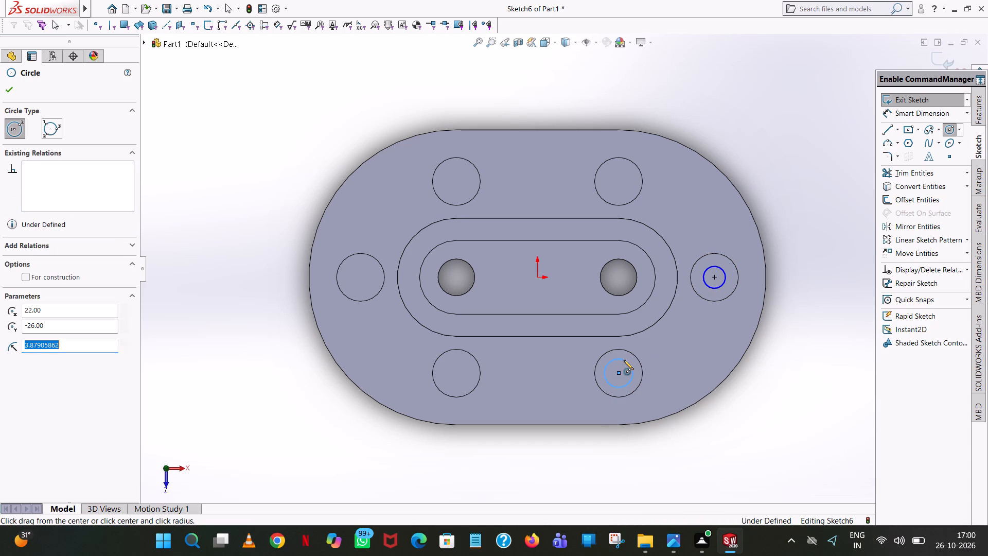
pyautogui.press('3')
pyautogui.press('Return')
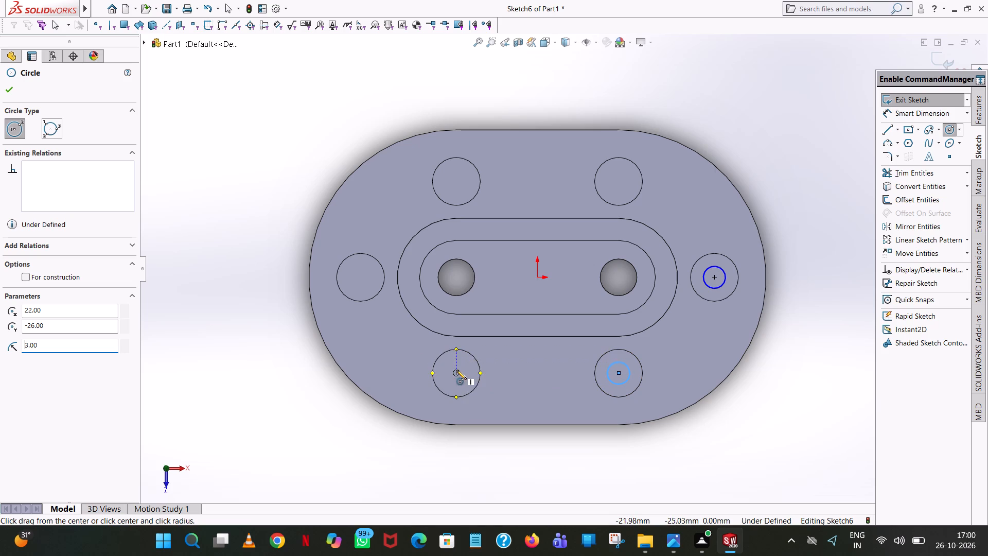
# Draw 3 mm radius circles centred in the −X, +Z recess and the −X end recess.
pyautogui.click(456, 373)
pyautogui.click(464, 360)
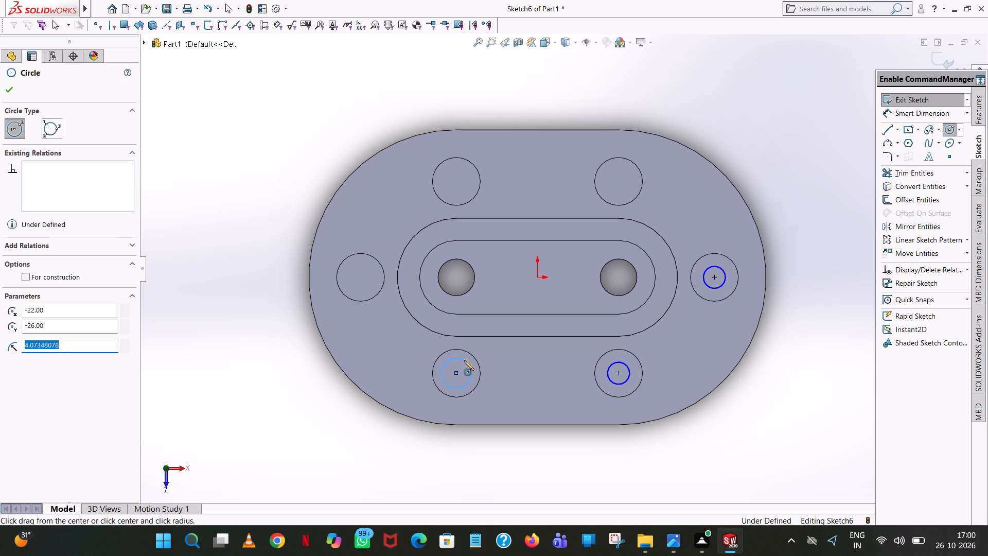
pyautogui.press('3')
pyautogui.press('Return')
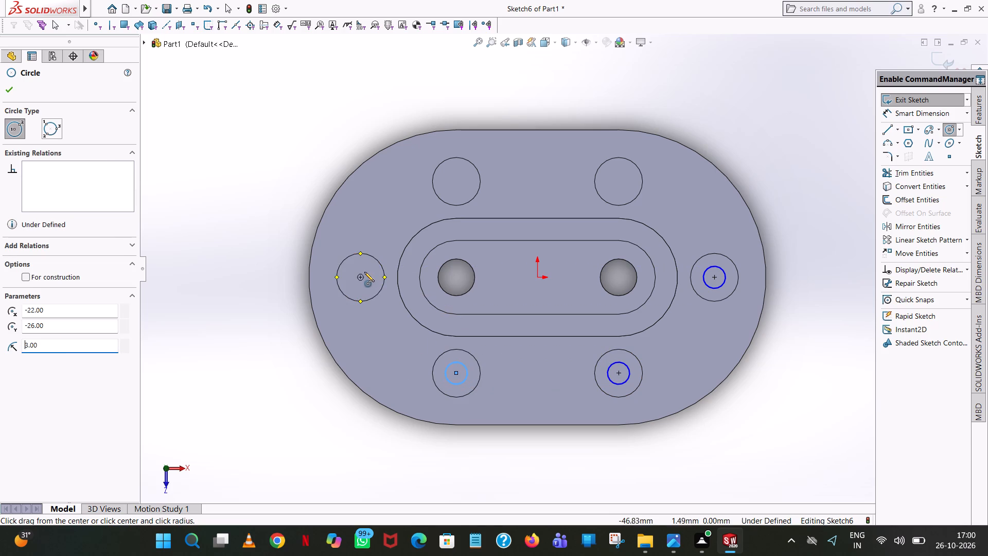
pyautogui.click(360, 278)
pyautogui.click(367, 265)
pyautogui.press('3')
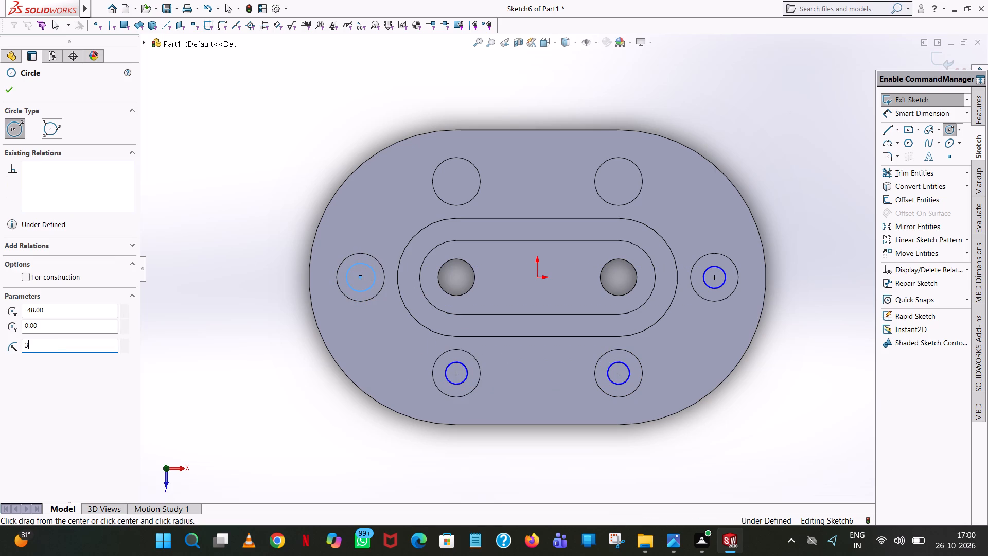
pyautogui.press('Return')
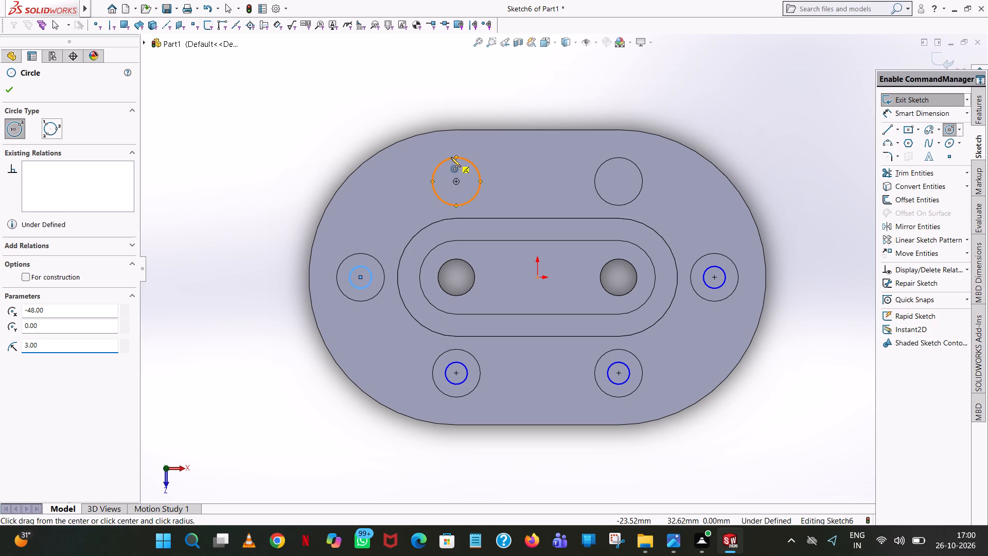
# Draw 3 mm radius circles centred in the −X, −Z and +X, −Z recesses, and leave the Circle tool.
pyautogui.click(456, 181)
pyautogui.click(461, 172)
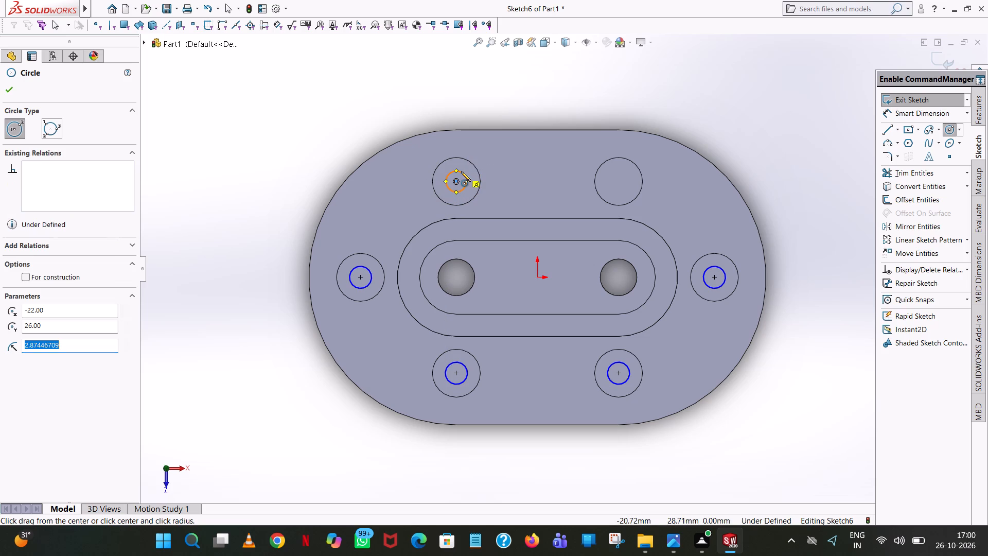
pyautogui.press('3')
pyautogui.press('Return')
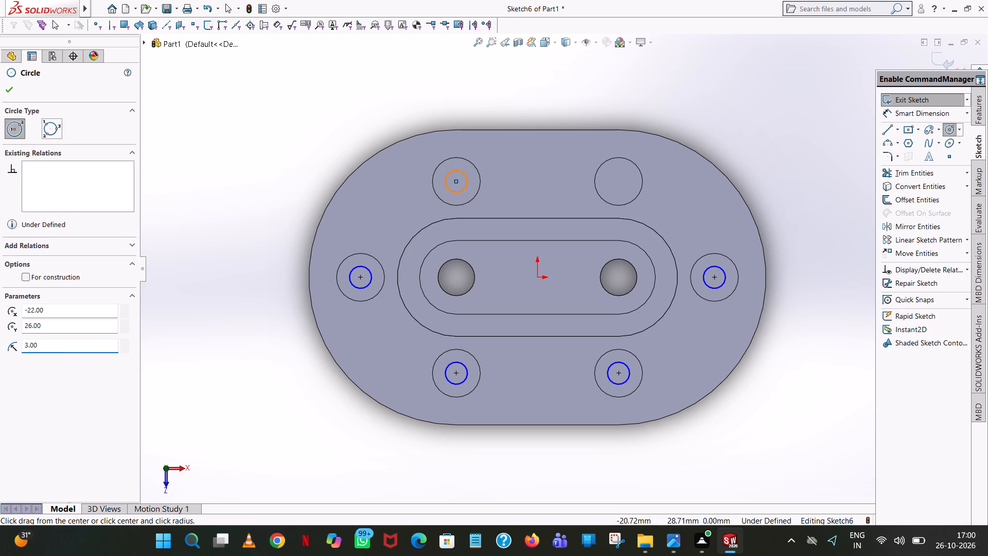
pyautogui.click(618, 182)
pyautogui.click(624, 175)
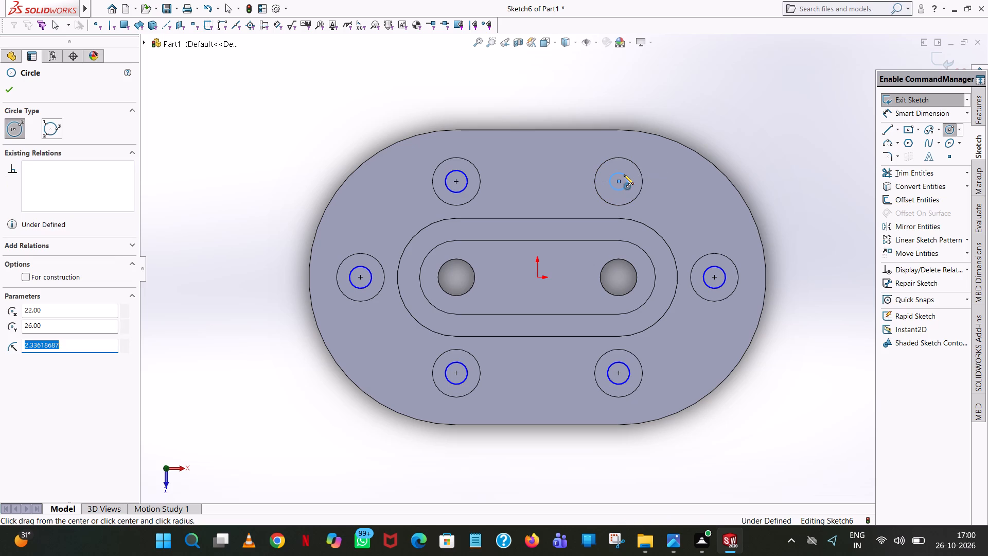
pyautogui.press('3')
pyautogui.press('Return')
pyautogui.rightClick(624, 175)
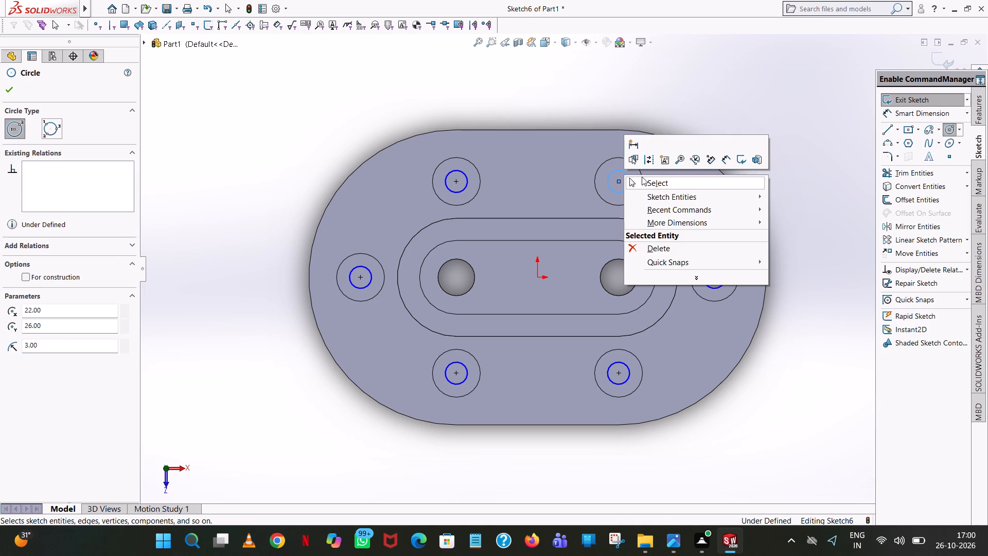
pyautogui.click(642, 177)
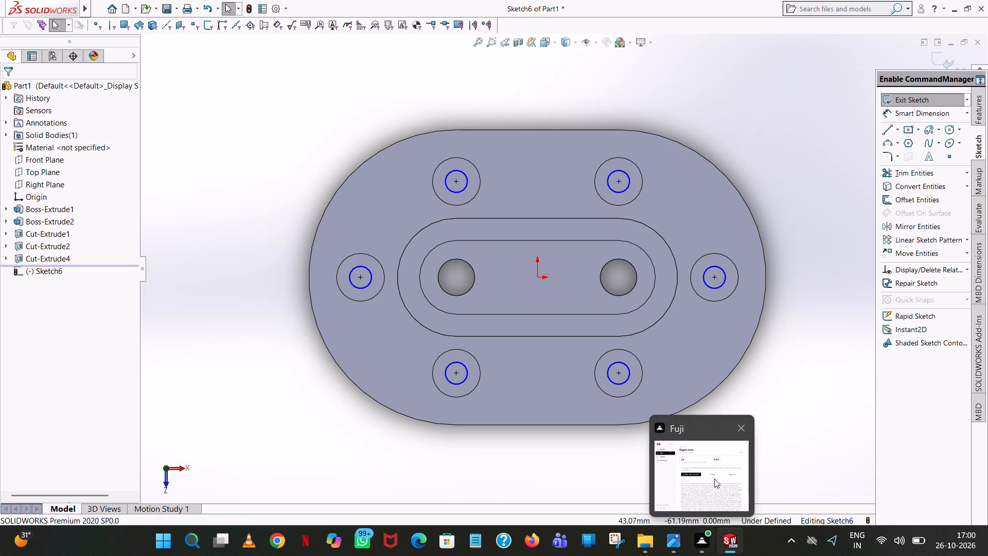
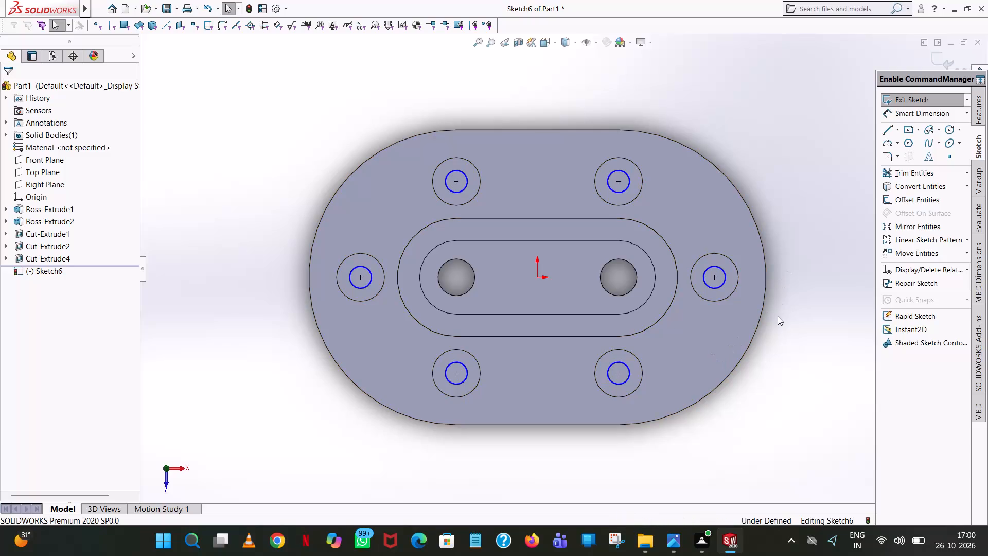
# Dimension the circles in the +X, −Z recess and the +X end recess to 6 mm diameter.
pyautogui.moveTo(778, 316); pyautogui.dragTo(773, 155, button='middle')
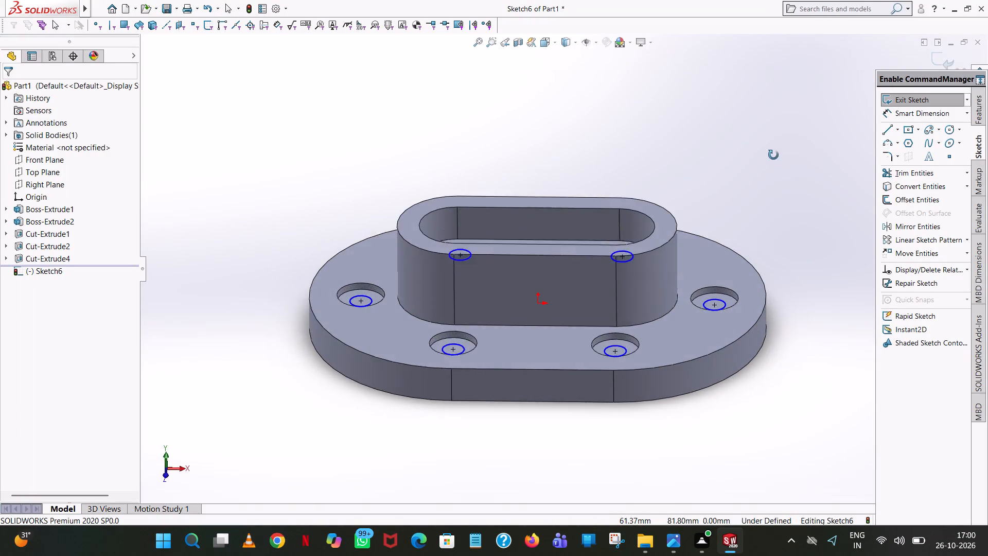
pyautogui.moveTo(773, 155); pyautogui.dragTo(772, 150, button='middle')
pyautogui.scroll(1, 772, 150)
pyautogui.moveTo(666, 409); pyautogui.dragTo(661, 437, button='middle')
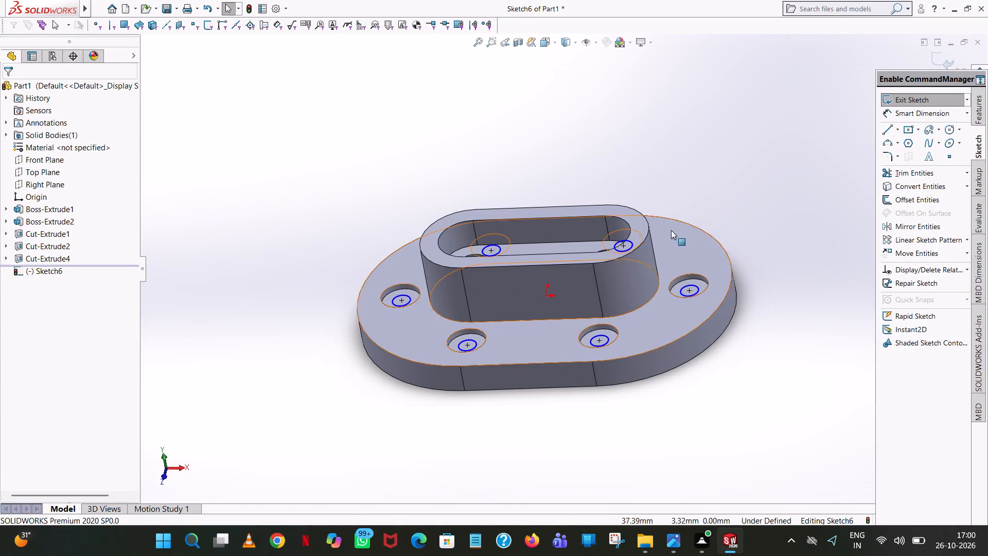
pyautogui.moveTo(674, 204); pyautogui.dragTo(685, 365, button='middle')
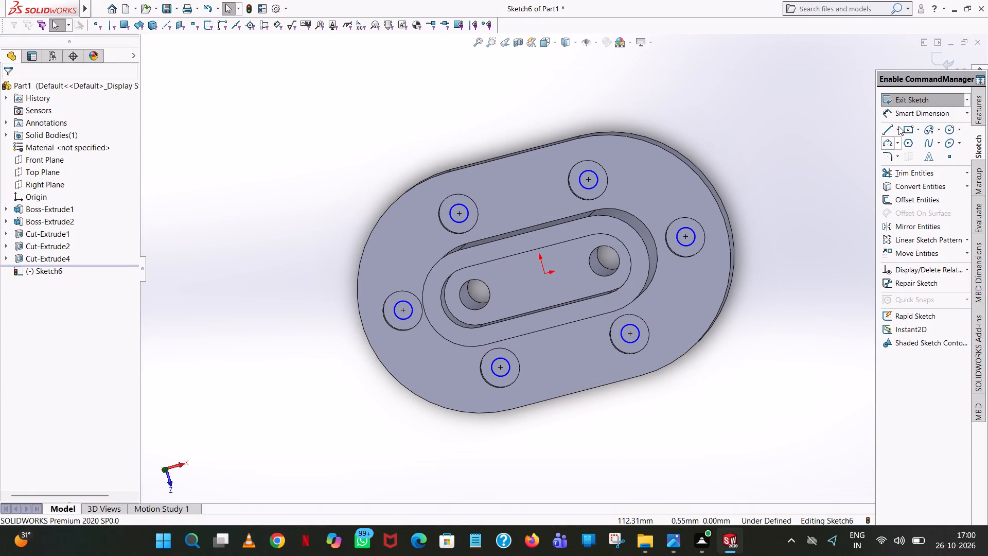
pyautogui.click(898, 118)
pyautogui.click(587, 170)
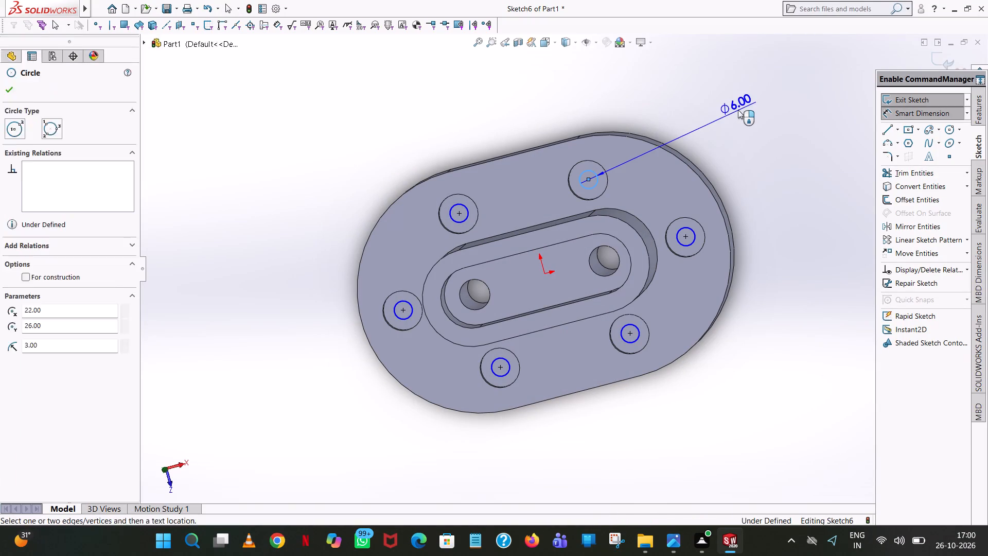
pyautogui.click(738, 110)
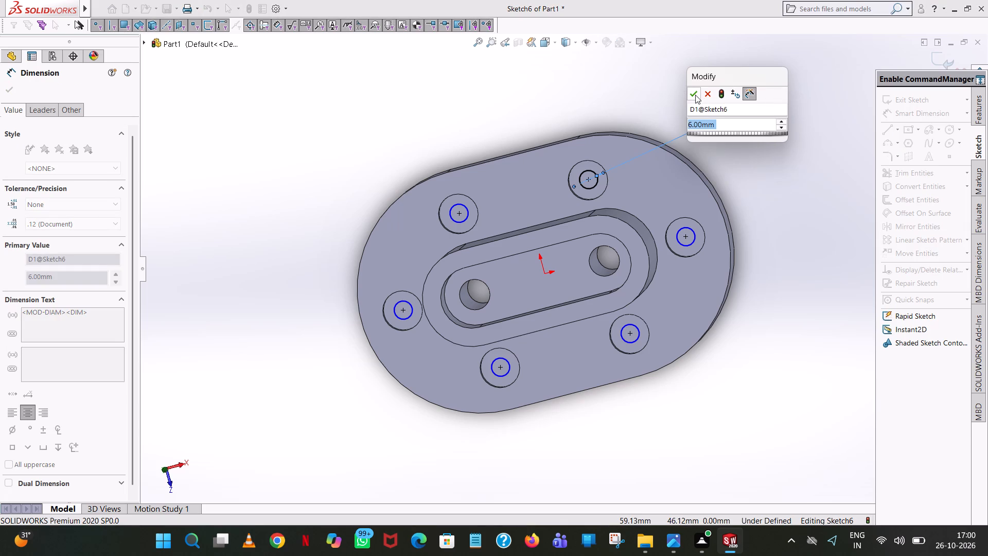
pyautogui.click(693, 94)
pyautogui.click(541, 110)
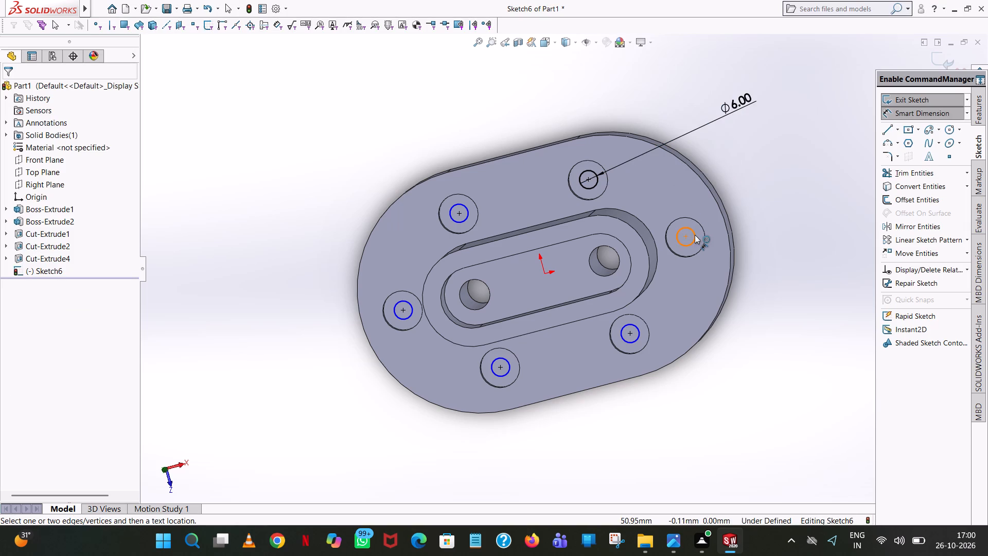
pyautogui.click(695, 235)
pyautogui.click(760, 114)
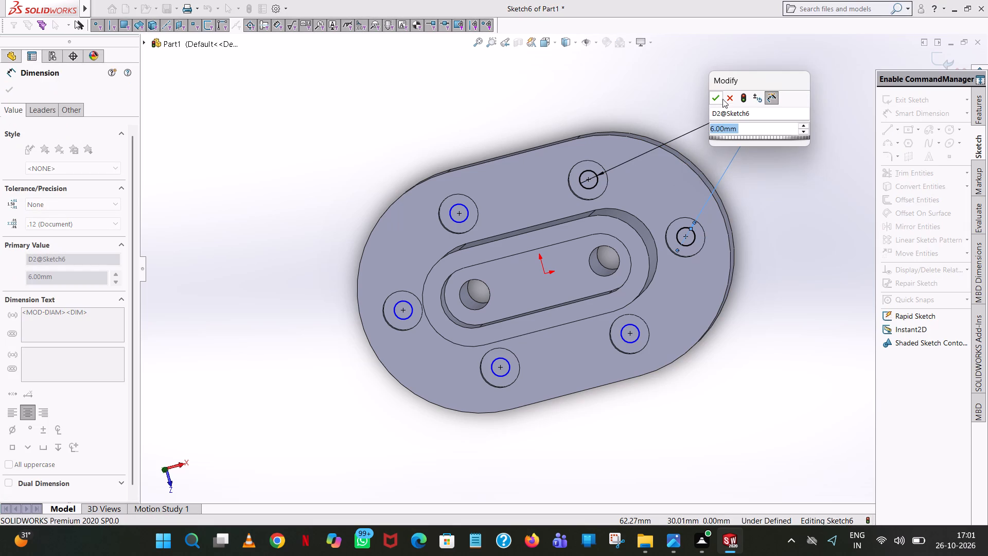
pyautogui.click(713, 99)
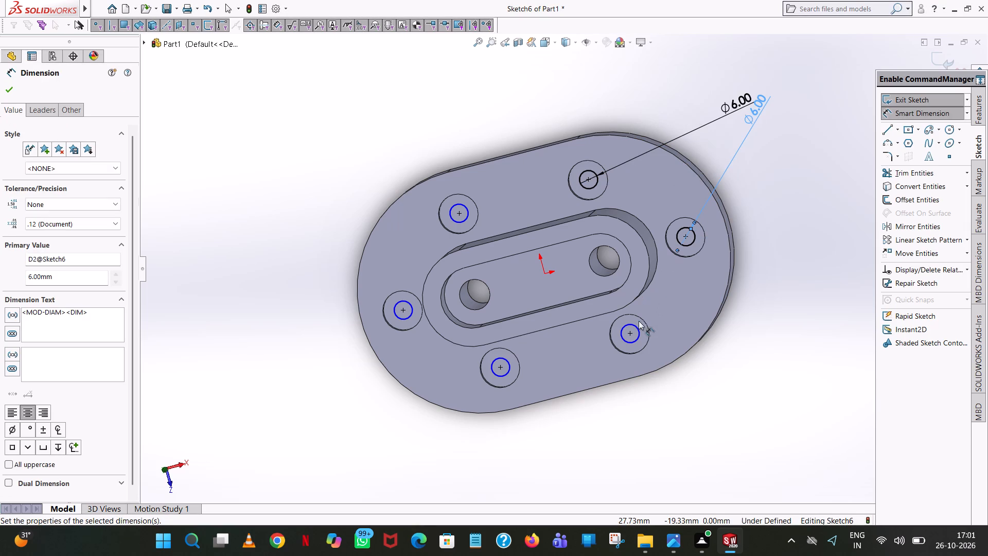
# Dimension the circles in the +X, +Z and −X, +Z recesses to 6 mm diameter.
pyautogui.click(637, 329)
pyautogui.moveTo(694, 415); pyautogui.dragTo(698, 431)
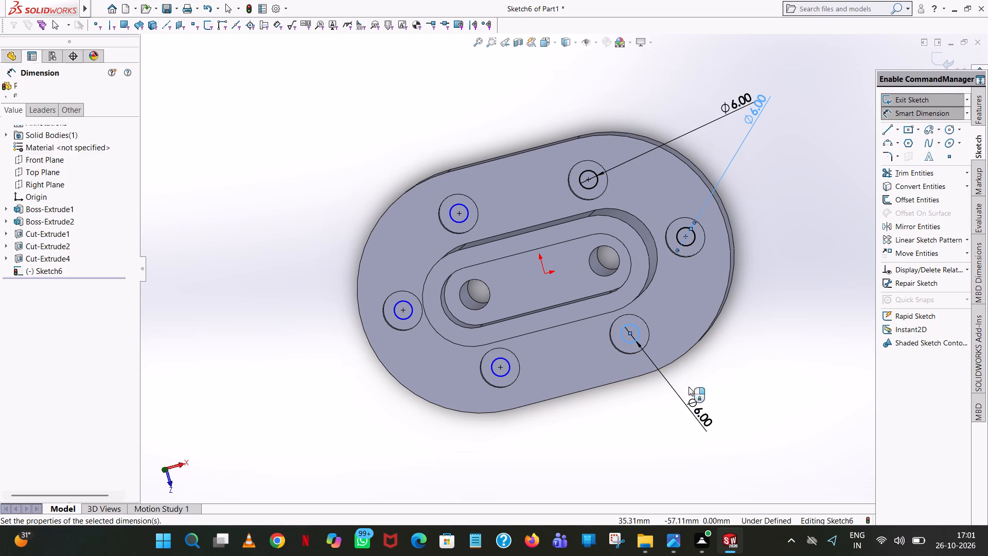
pyautogui.click(655, 393)
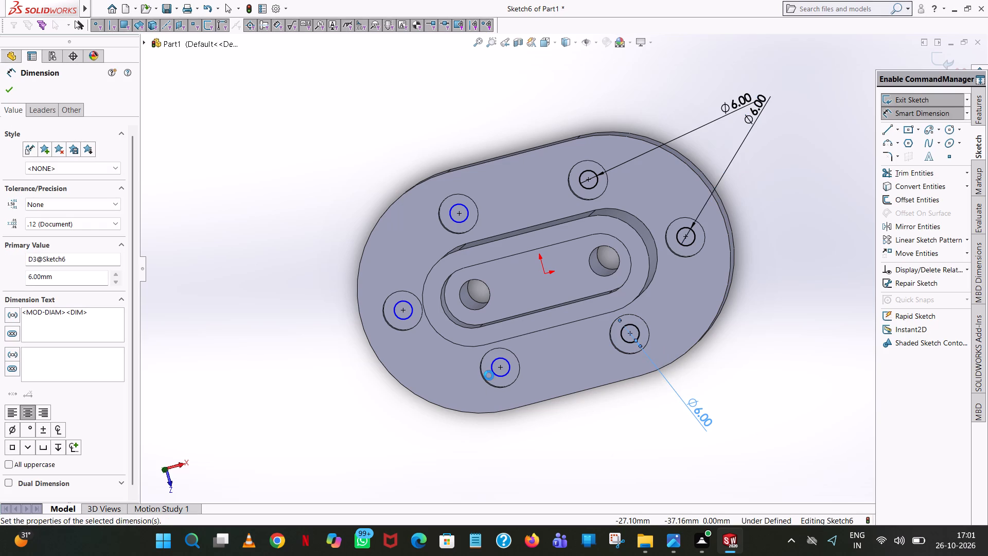
pyautogui.click(490, 366)
pyautogui.click(483, 456)
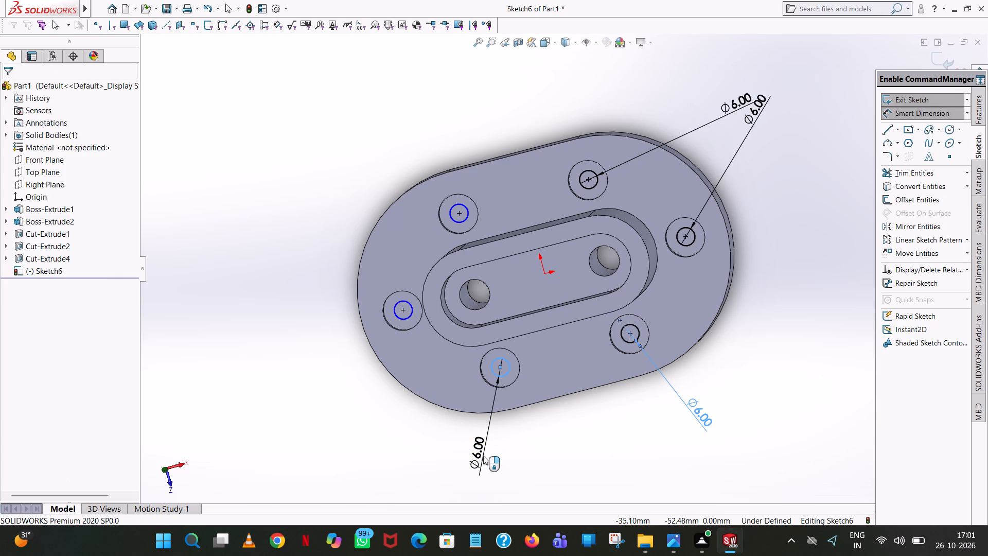
pyautogui.click(435, 437)
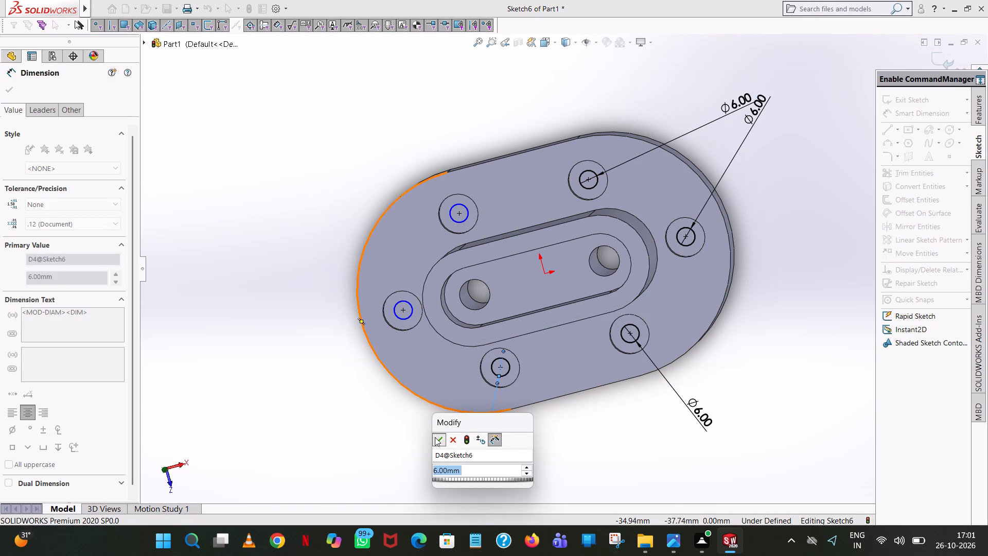
# Dimension the circles in the −X end recess and the −X, −Z recess to 6 mm diameter.
pyautogui.click(393, 306)
pyautogui.click(170, 324)
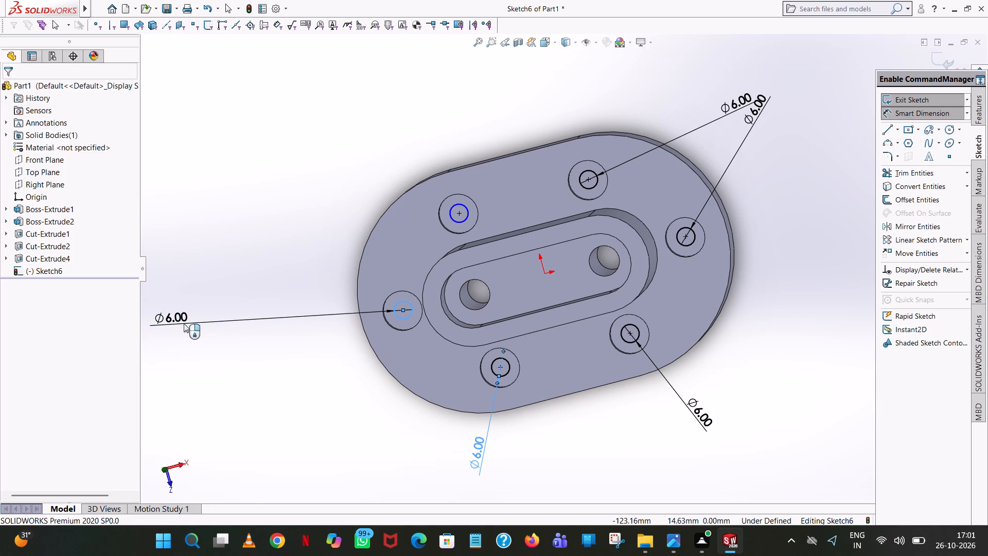
pyautogui.click(121, 305)
pyautogui.click(255, 220)
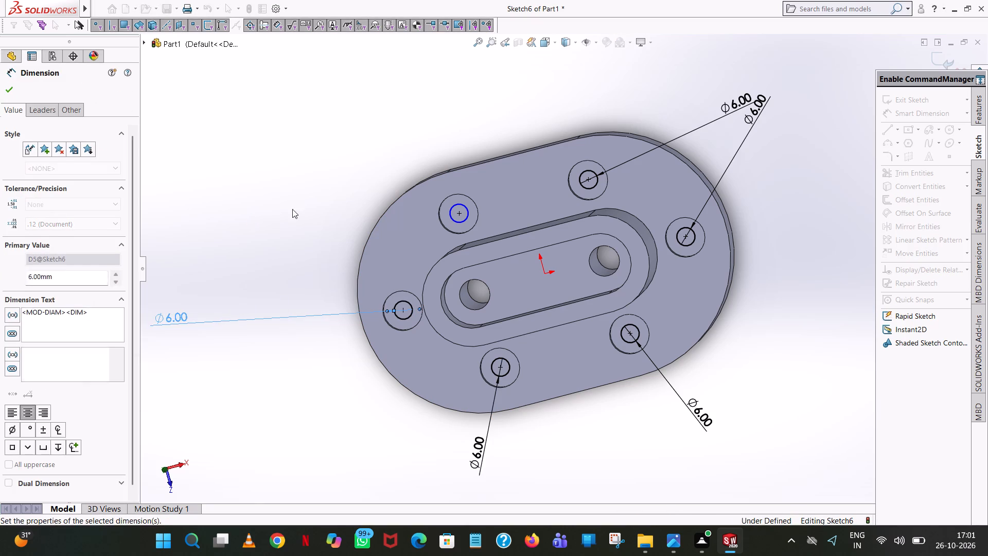
pyautogui.click(454, 217)
pyautogui.click(352, 105)
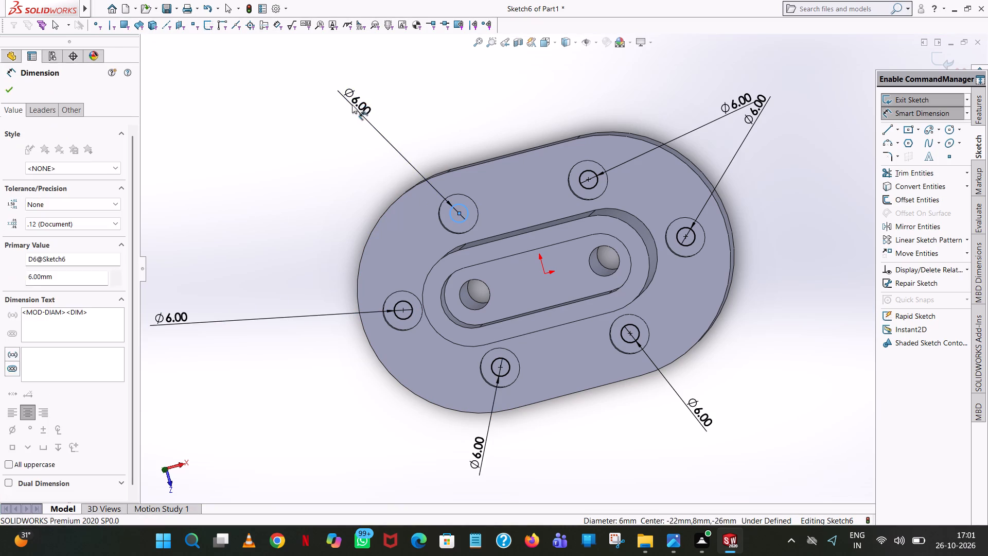
pyautogui.click(308, 83)
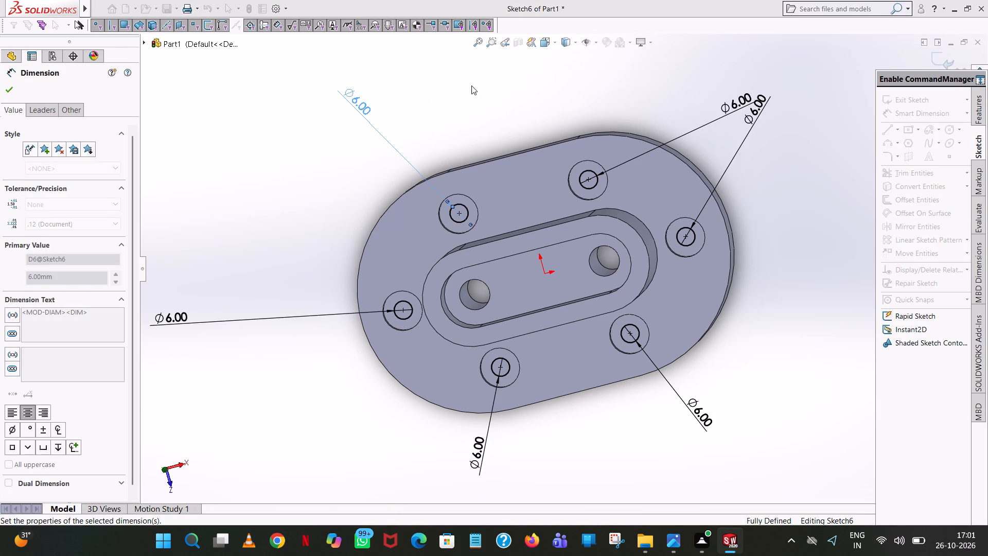
pyautogui.click(471, 85)
# Cut the six 6 mm circles down through the flange with a blind Extruded Cut 40 mm deep.
pyautogui.moveTo(653, 432); pyautogui.dragTo(666, 267, button='middle')
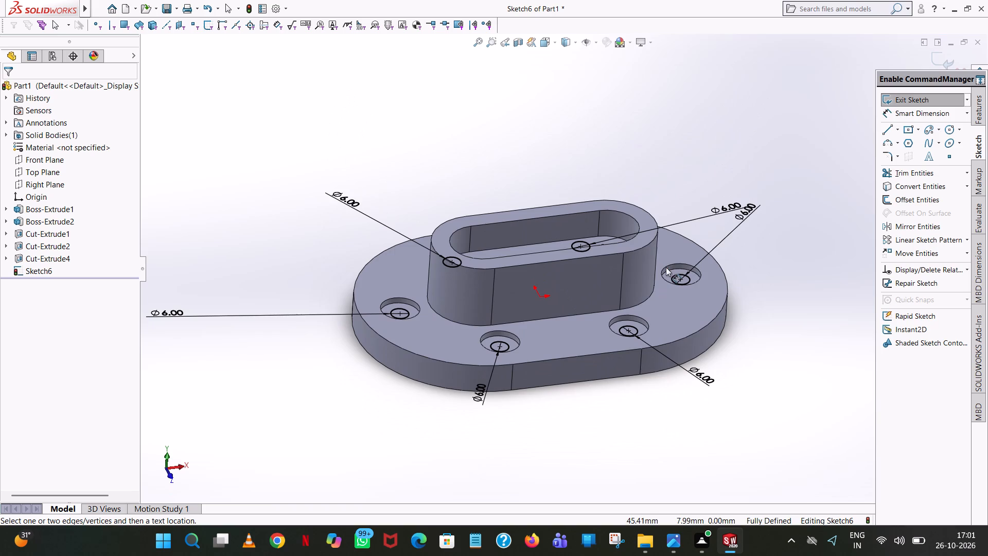
pyautogui.click(975, 97)
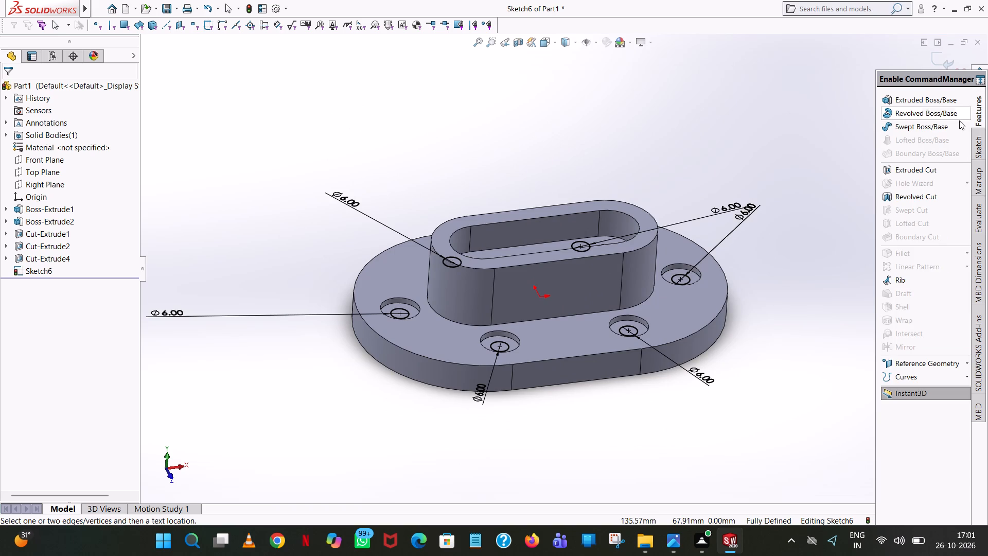
pyautogui.click(936, 166)
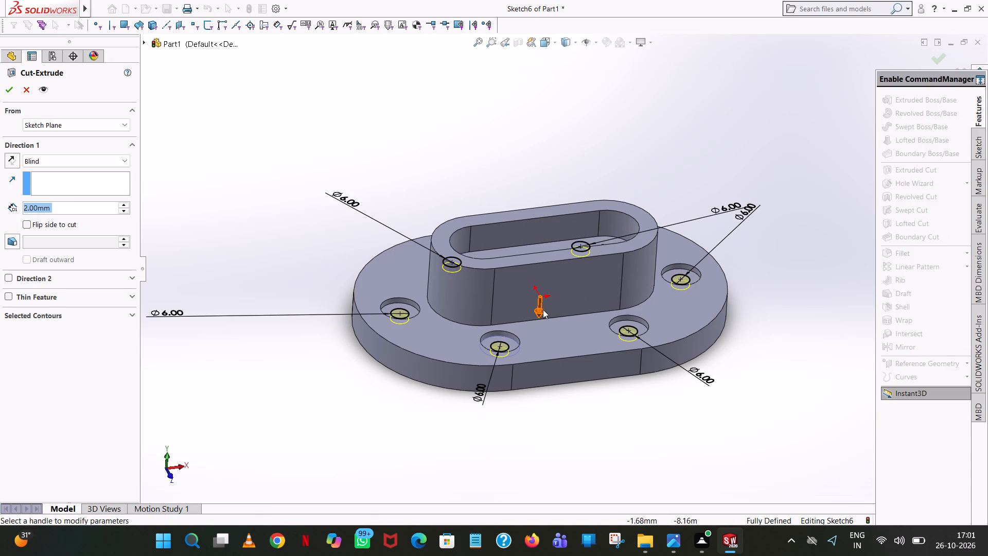
pyautogui.moveTo(541, 310); pyautogui.dragTo(551, 410)
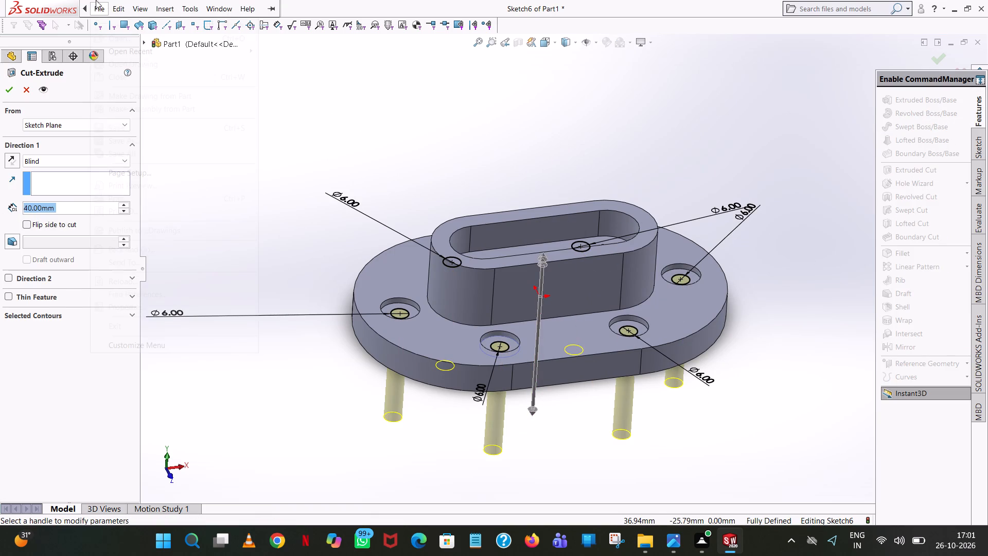
pyautogui.click(8, 92)
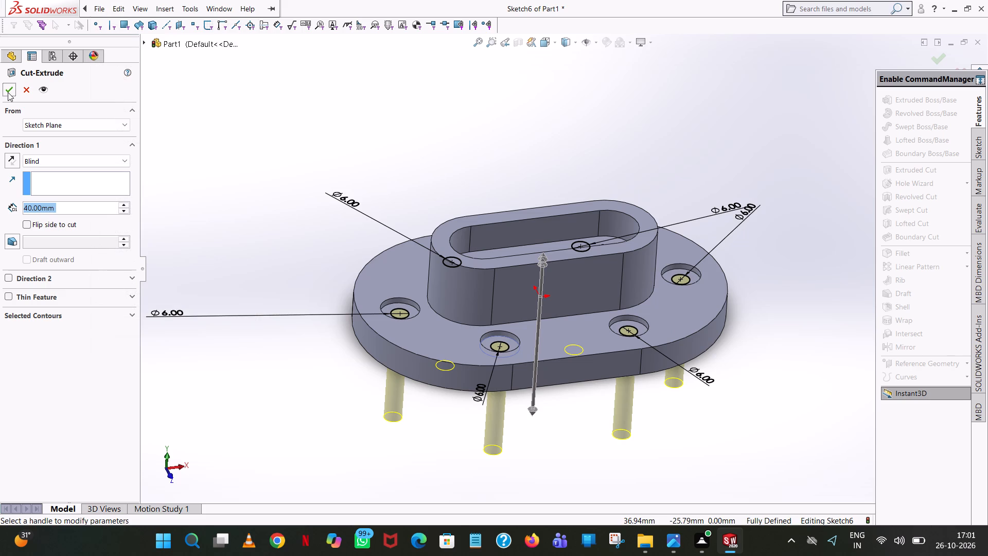
pyautogui.click(8, 92)
pyautogui.click(579, 142)
# Examine the flange cover with its recessed holes from above and from several sides.
pyautogui.scroll(1, 579, 142)
pyautogui.moveTo(579, 143); pyautogui.dragTo(577, 287, button='middle')
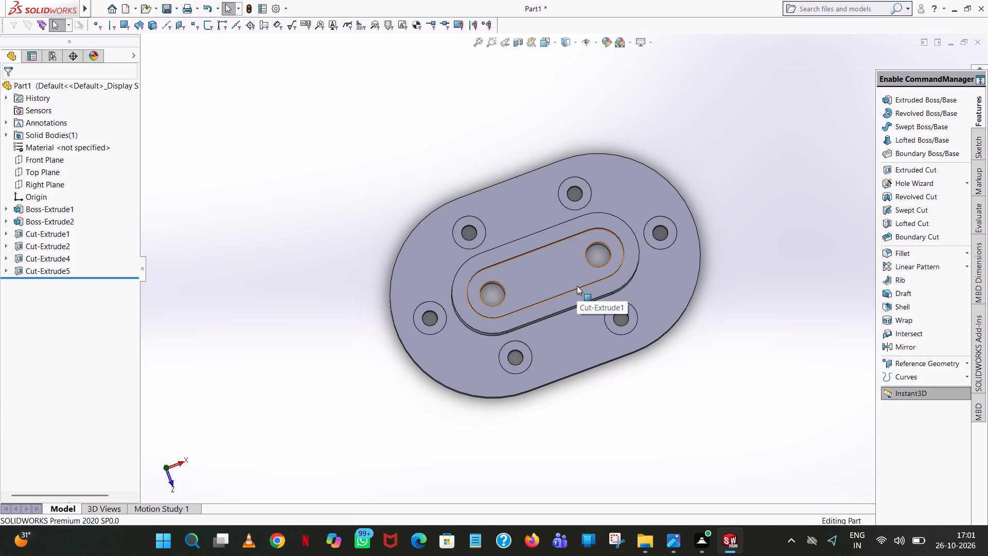
pyautogui.scroll(1, 859, 405)
pyautogui.moveTo(858, 405); pyautogui.dragTo(807, 195, button='middle')
pyautogui.moveTo(812, 244); pyautogui.dragTo(816, 329, button='middle')
pyautogui.scroll(3, 816, 329)
pyautogui.scroll(-4, 660, 298)
pyautogui.moveTo(649, 261); pyautogui.dragTo(675, 256, button='middle')
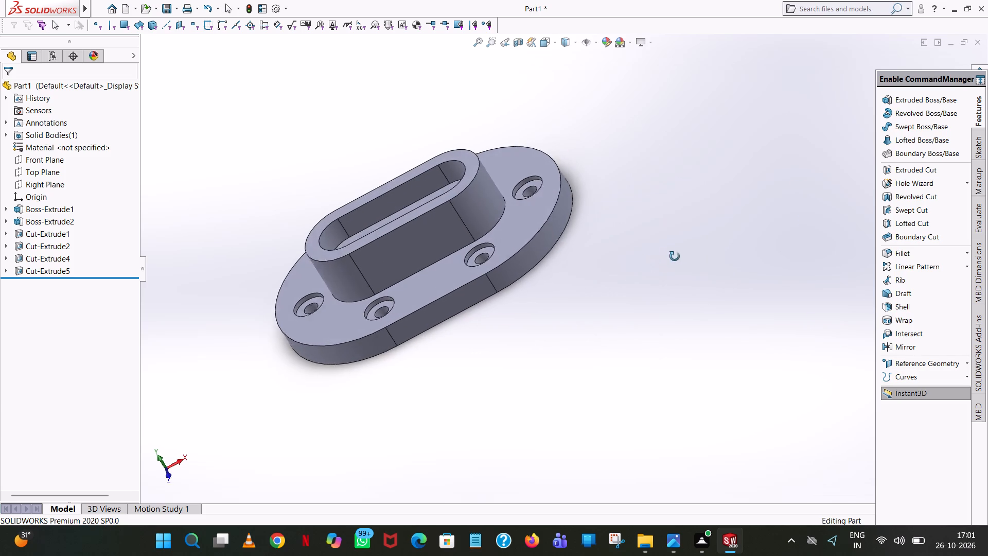
pyautogui.moveTo(675, 256); pyautogui.dragTo(690, 251, button='middle')
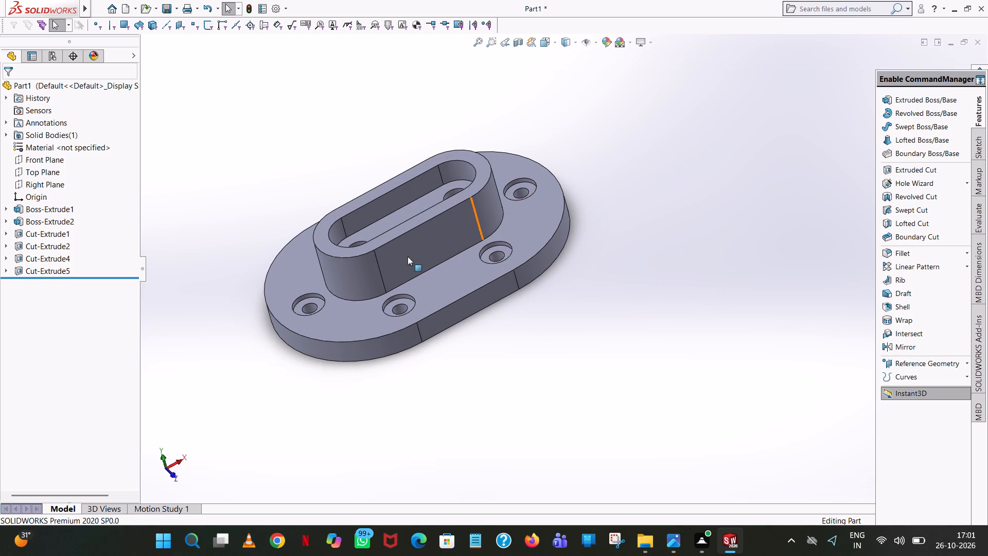
pyautogui.moveTo(428, 284); pyautogui.dragTo(451, 284, button='middle')
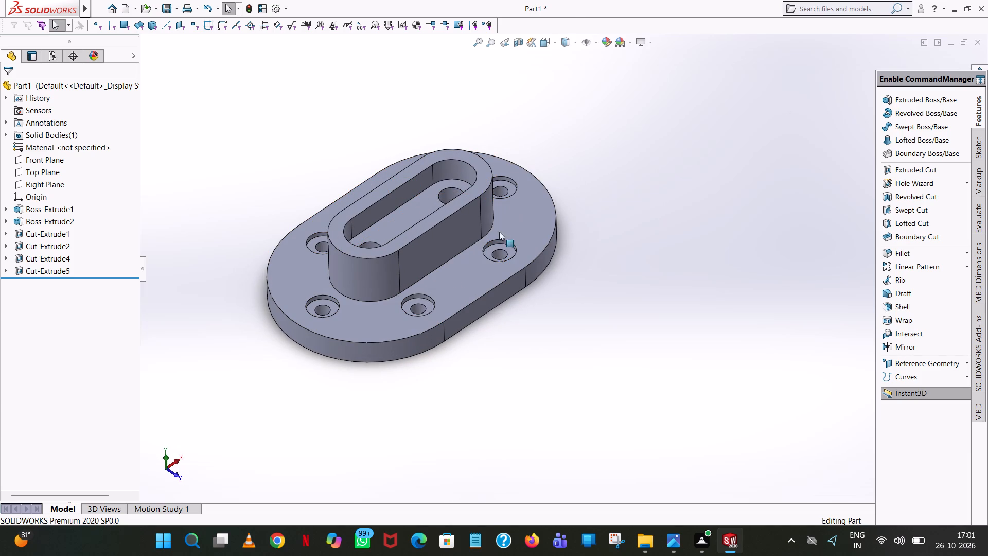
# Apply a dark grey colour (RGB 64, 64, 64) to the flange's top face only.
pyautogui.click(469, 276)
pyautogui.rightClick(469, 276)
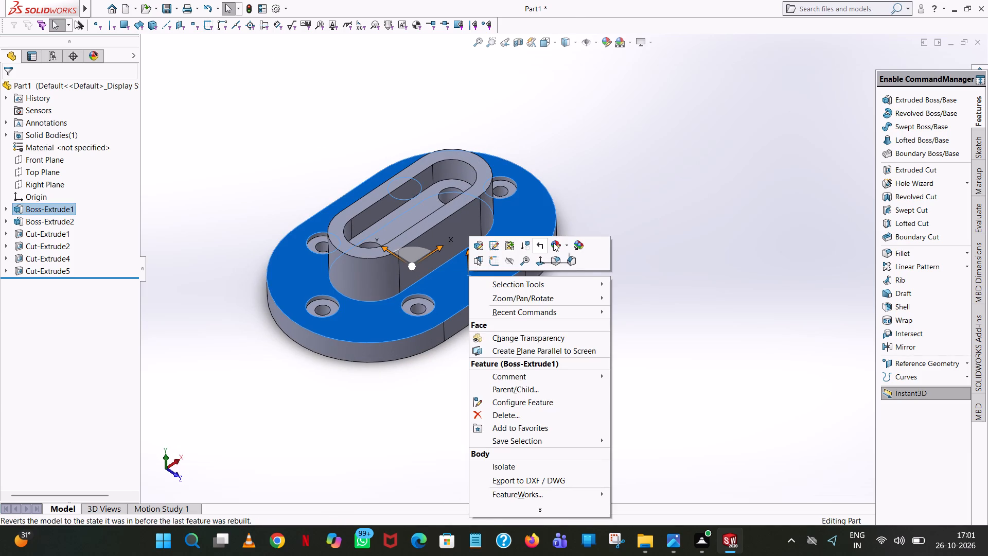
pyautogui.click(553, 242)
pyautogui.click(565, 273)
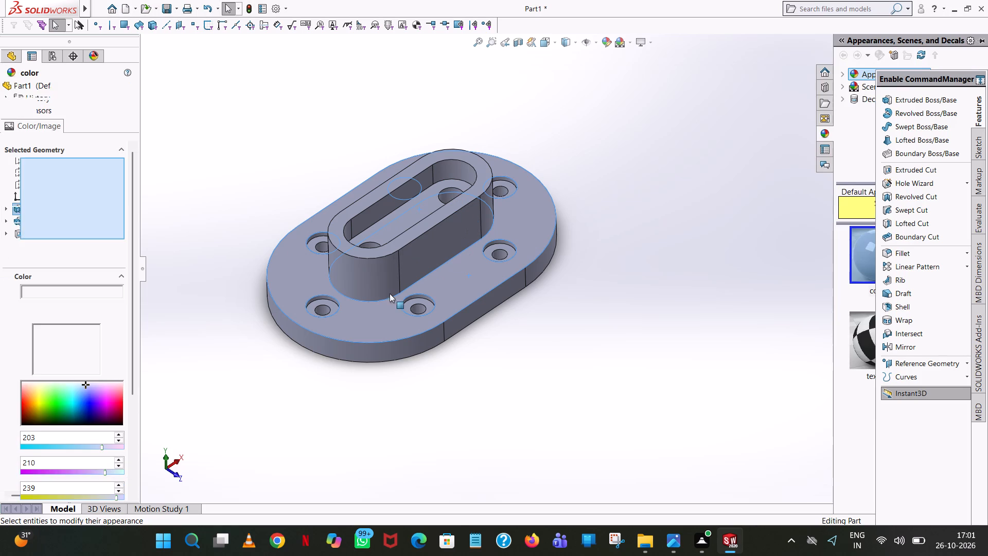
pyautogui.click(97, 354)
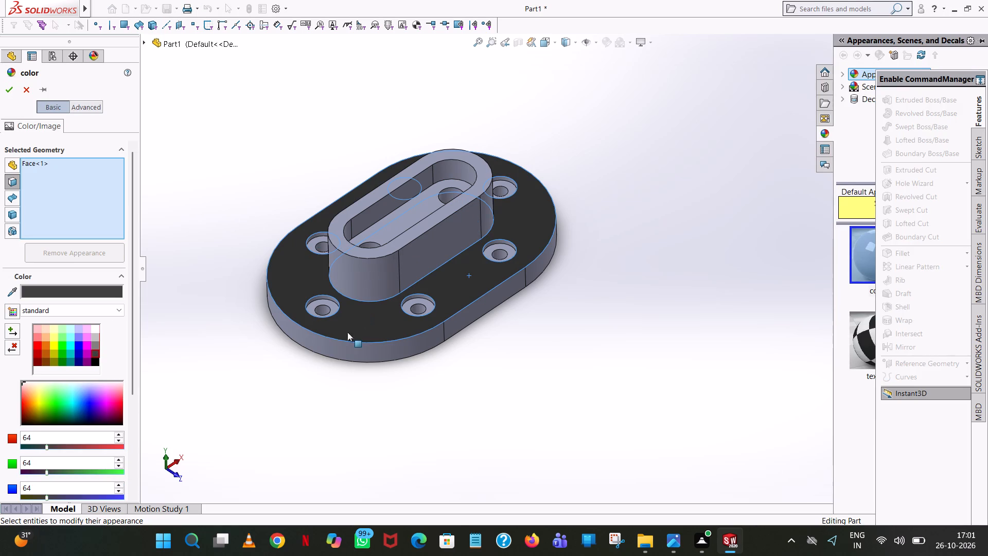
# Extend the dark grey colour to the flange's two rounded end faces, both straight side faces and its bottom face.
pyautogui.click(340, 344)
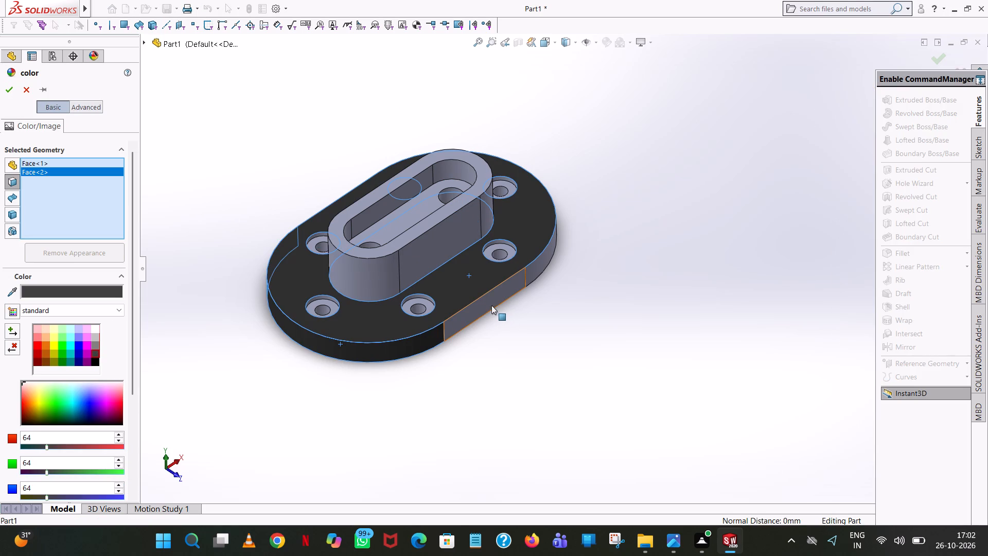
pyautogui.click(491, 305)
pyautogui.click(547, 258)
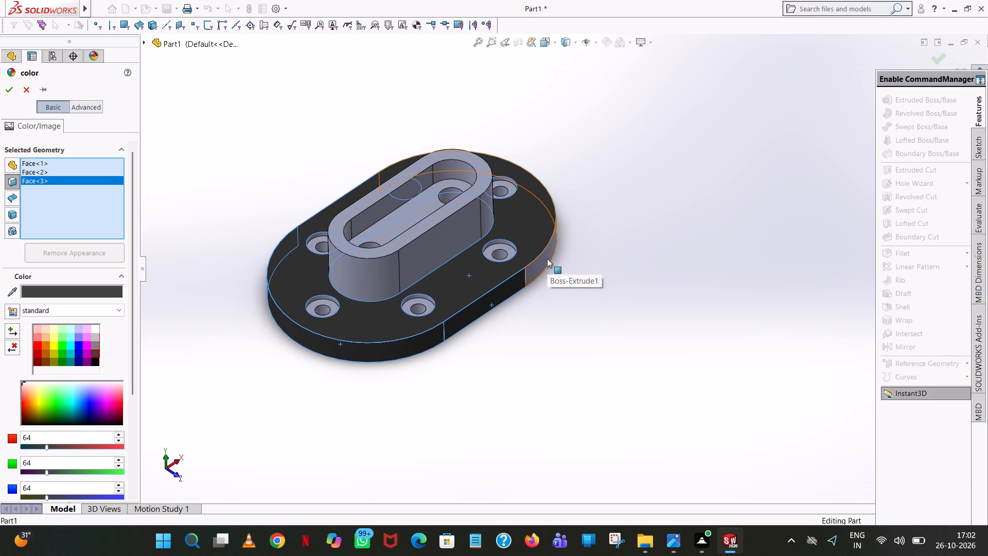
pyautogui.moveTo(609, 80); pyautogui.dragTo(633, 179, button='middle')
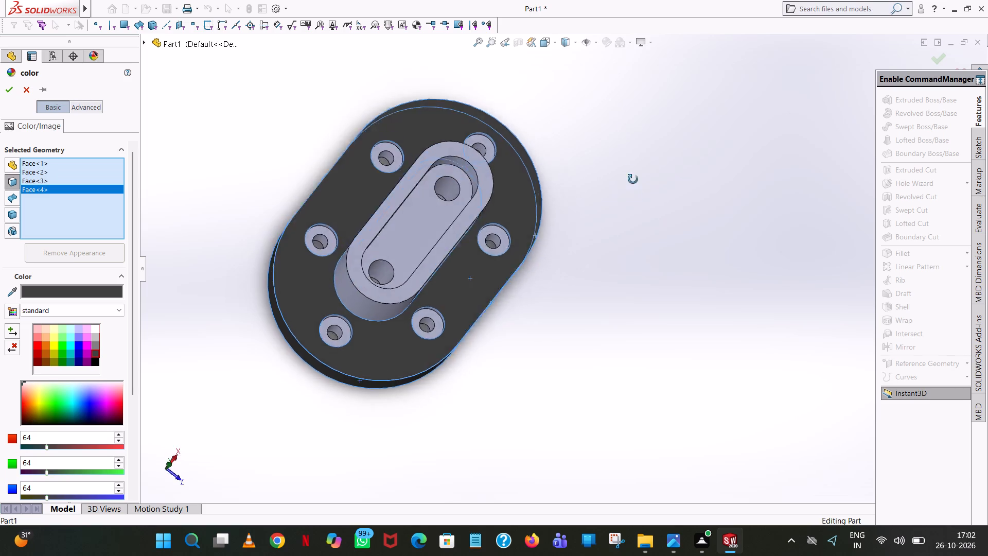
pyautogui.moveTo(633, 179); pyautogui.dragTo(671, 360, button='middle')
pyautogui.click(362, 198)
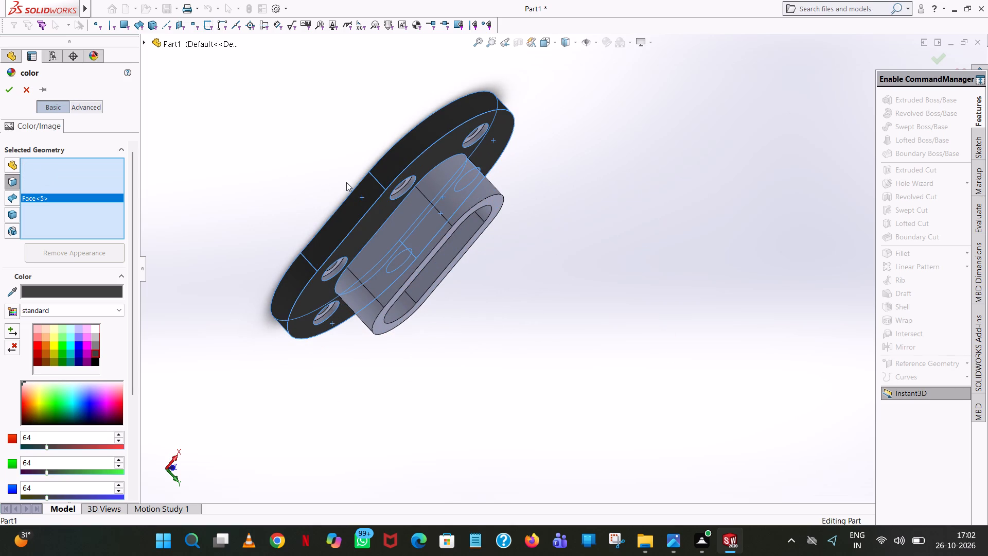
pyautogui.moveTo(346, 182); pyautogui.dragTo(438, 151, button='middle')
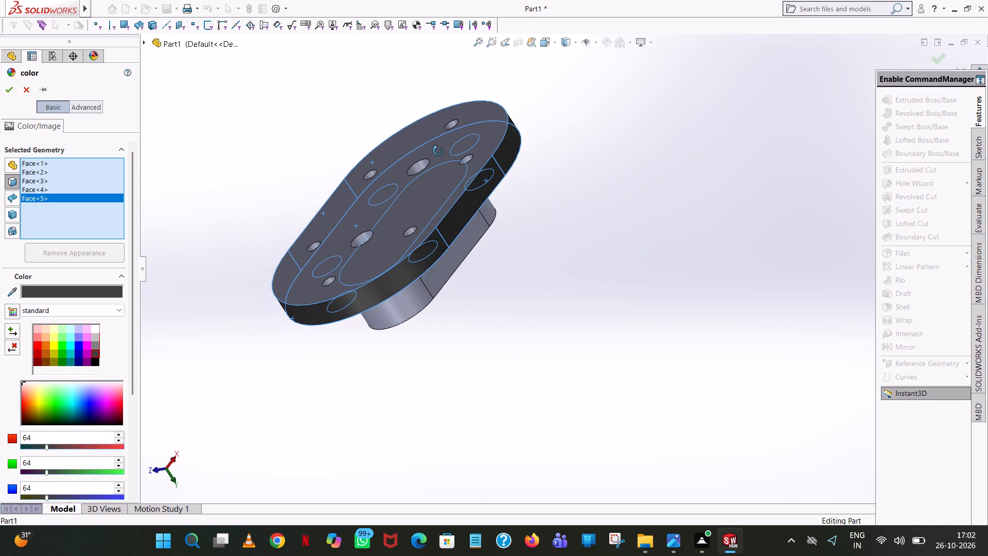
pyautogui.moveTo(438, 151); pyautogui.dragTo(468, 264, button='middle')
pyautogui.click(456, 214)
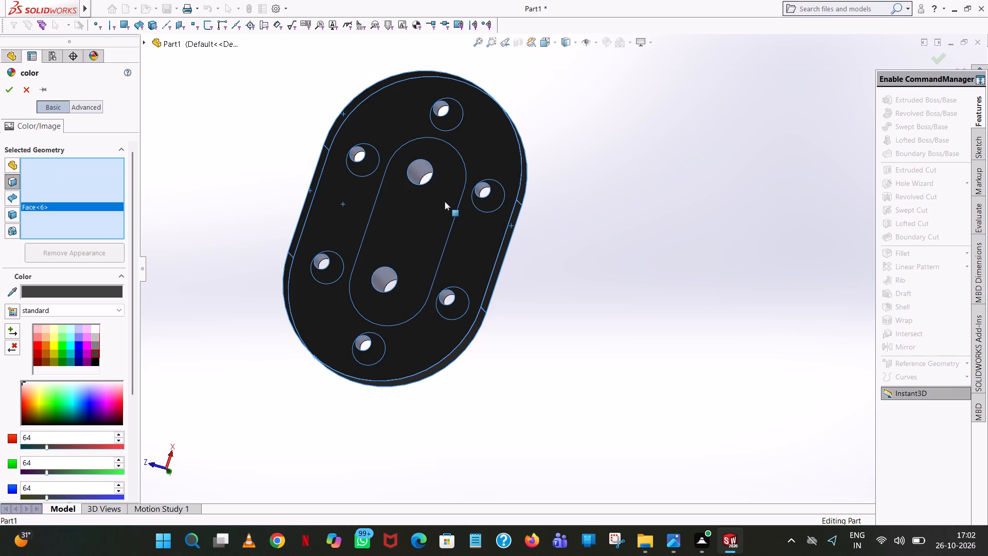
pyautogui.click(7, 85)
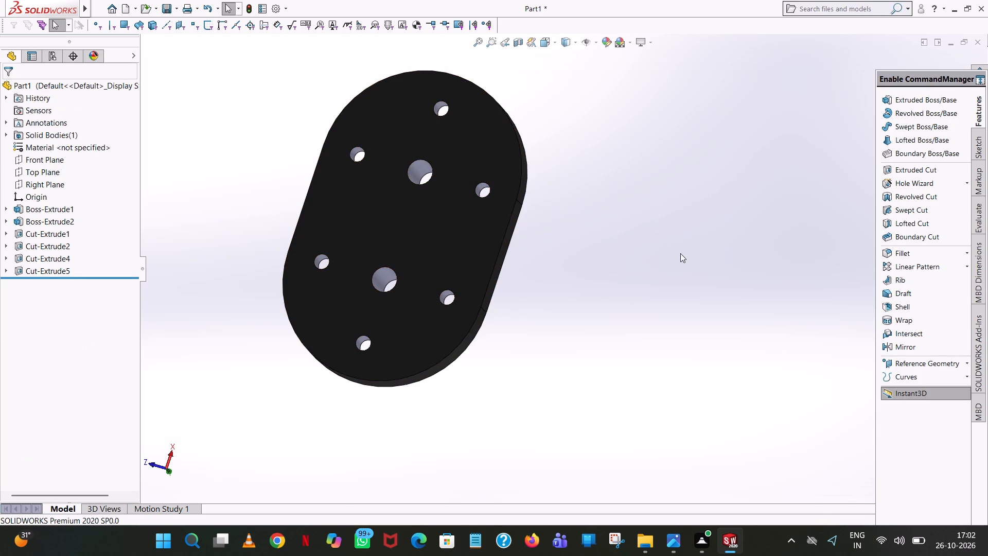
# Apply dark grey (RGB 64, 64, 64) to the raised boss's two straight outer side faces and both rounded end faces.
pyautogui.moveTo(679, 256); pyautogui.dragTo(567, 107, button='middle')
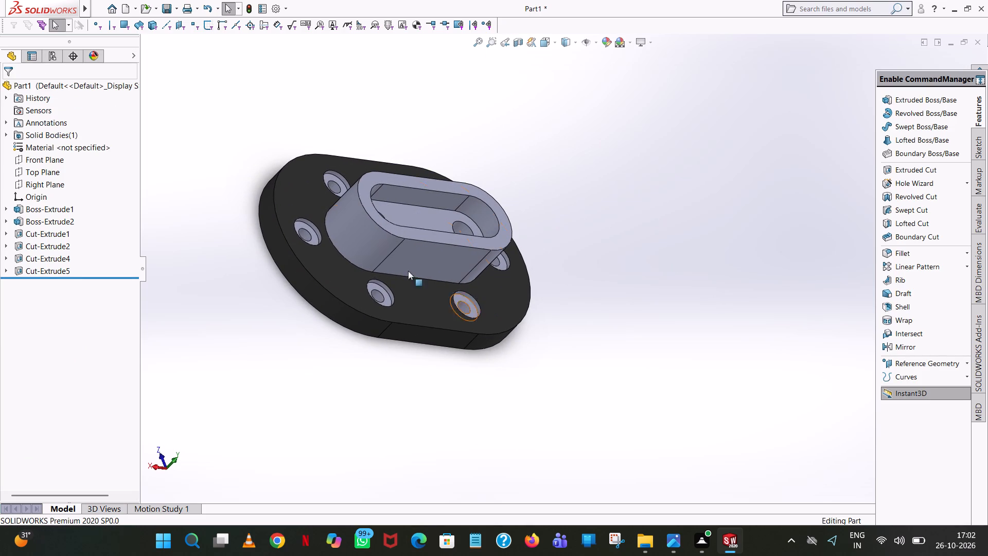
pyautogui.click(434, 265)
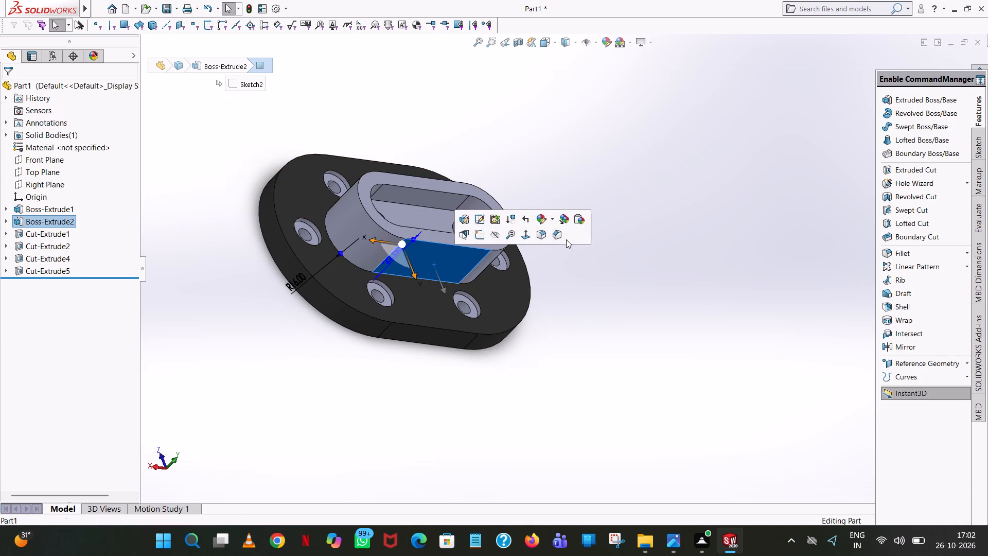
pyautogui.click(537, 216)
pyautogui.click(549, 239)
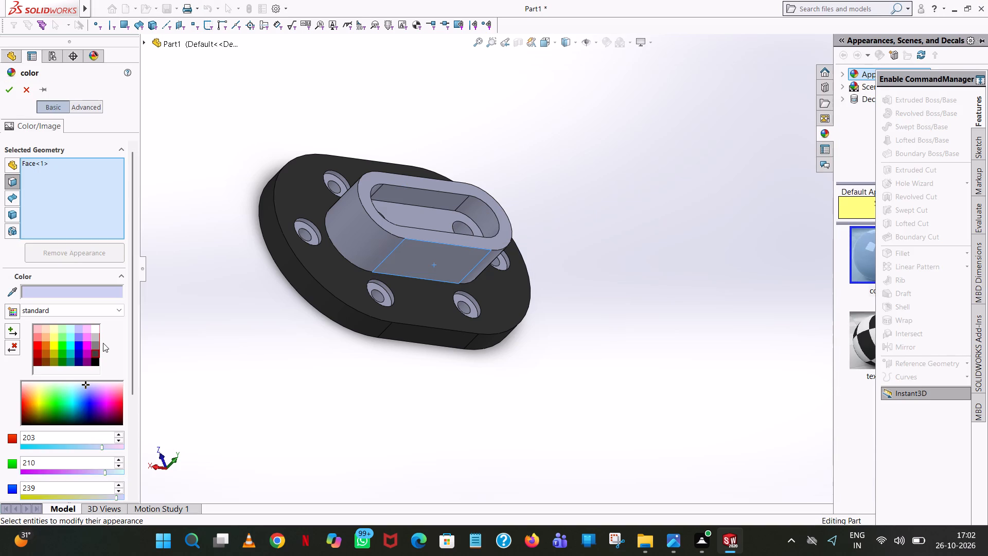
pyautogui.click(95, 354)
pyautogui.click(342, 229)
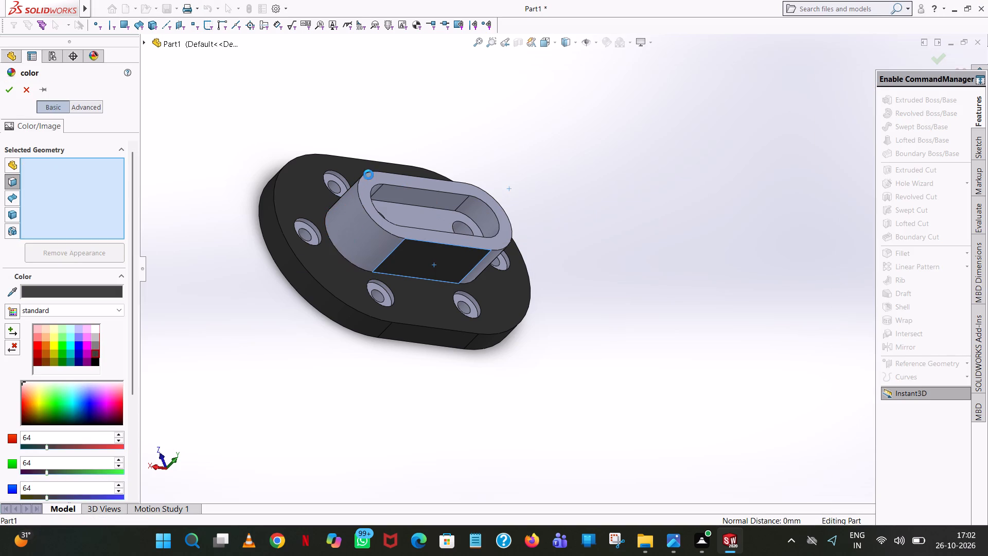
pyautogui.moveTo(367, 127); pyautogui.dragTo(376, 314, button='middle')
pyautogui.click(394, 225)
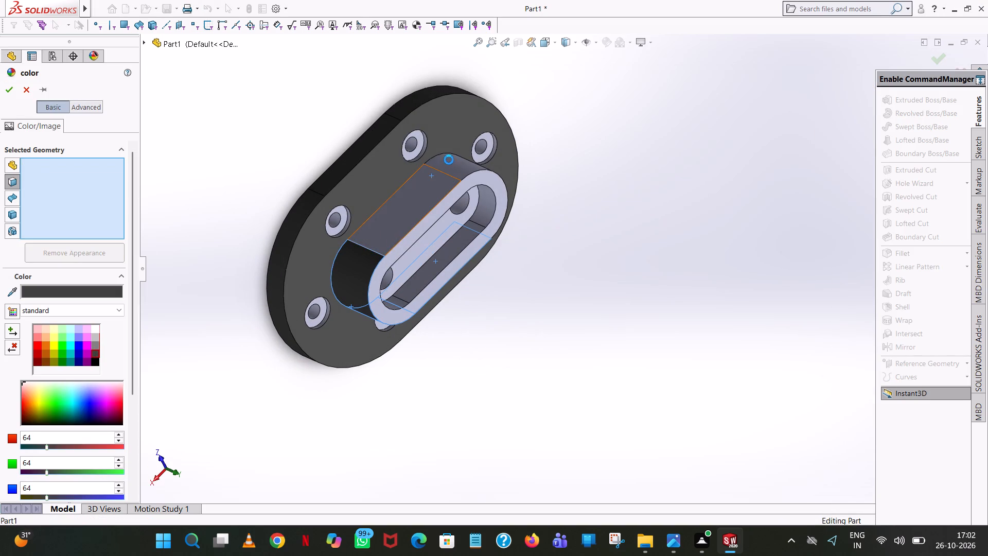
pyautogui.click(453, 155)
pyautogui.moveTo(452, 162); pyautogui.dragTo(375, 199, button='middle')
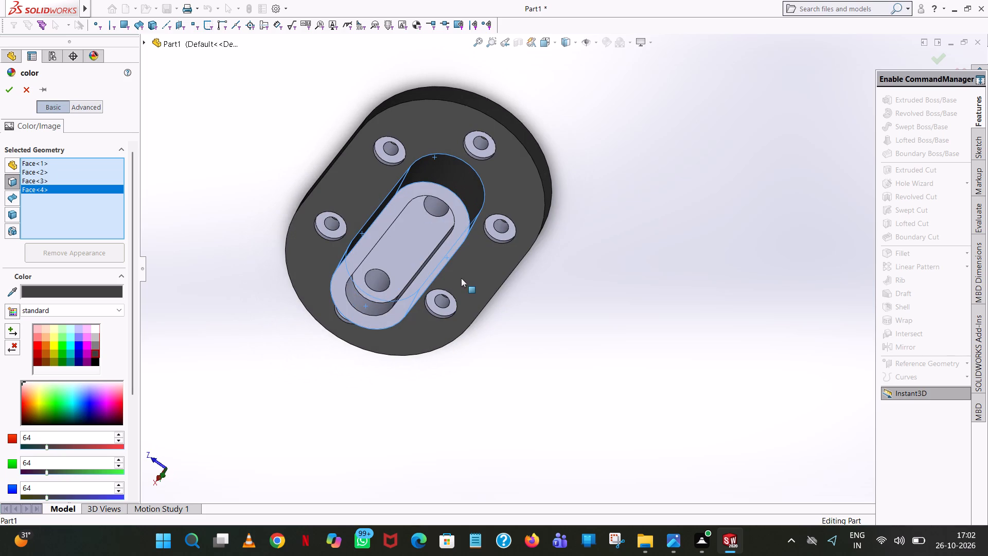
pyautogui.scroll(1, 462, 278)
pyautogui.moveTo(456, 272); pyautogui.dragTo(468, 126, button='middle')
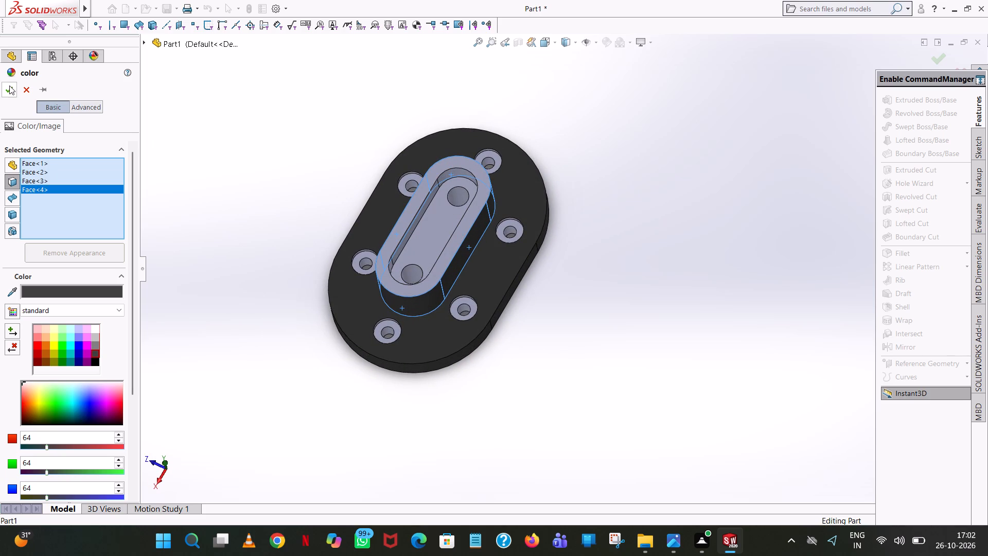
pyautogui.click(9, 85)
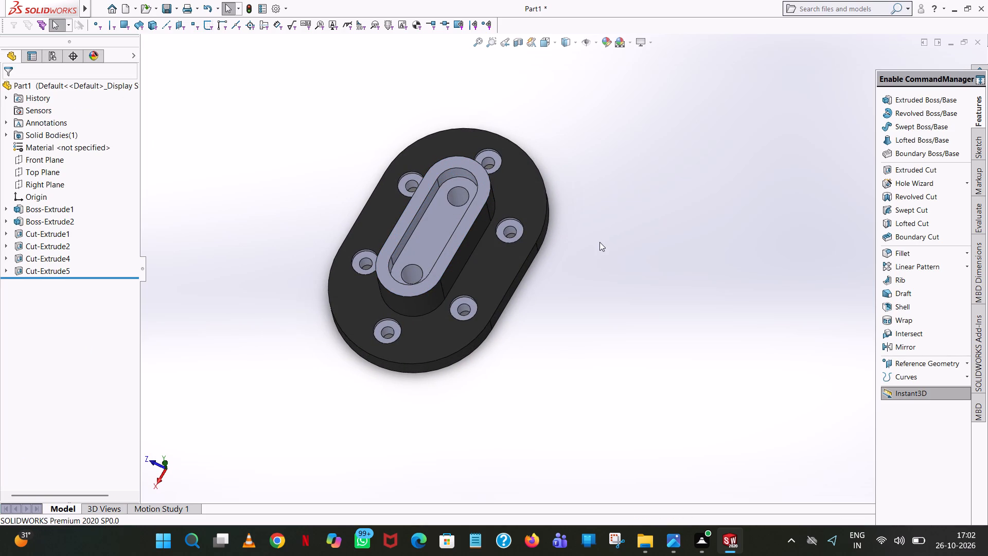
# Colour the boss's pocket walls, pocket floor, the two holes in it and the top rim white (RGB 255, 255, 255).
pyautogui.moveTo(599, 241); pyautogui.dragTo(570, 162, button='middle')
pyautogui.scroll(-1, 574, 136)
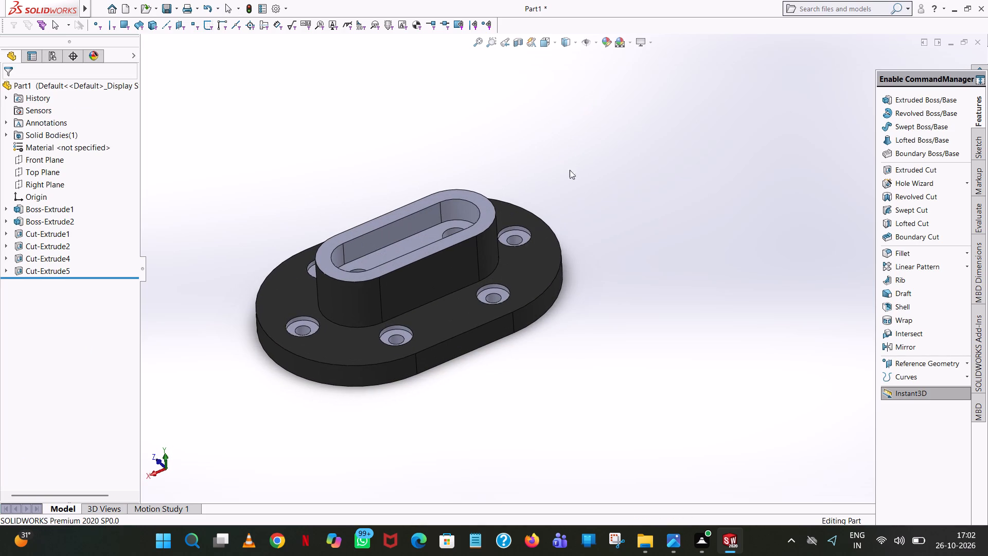
pyautogui.click(402, 232)
pyautogui.click(508, 185)
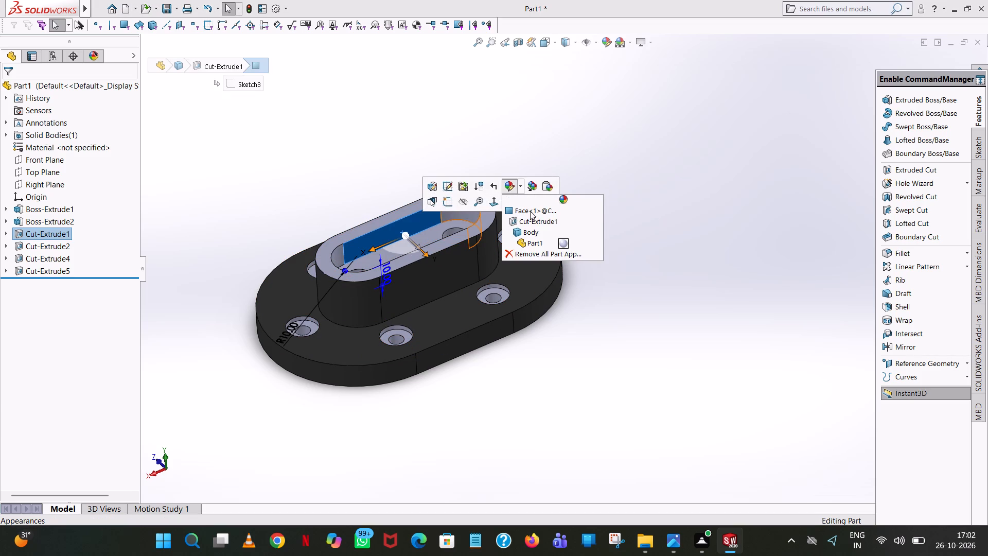
pyautogui.click(534, 210)
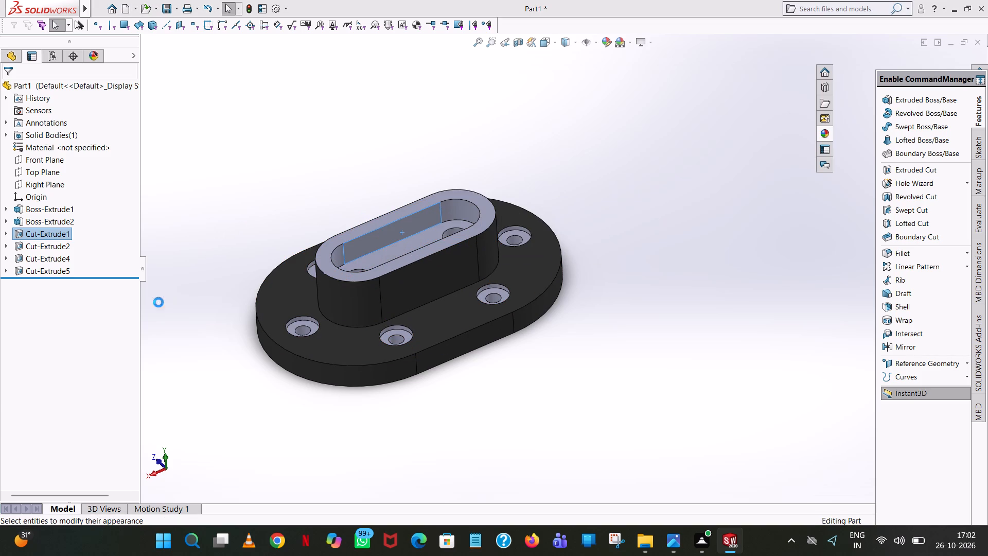
pyautogui.click(97, 330)
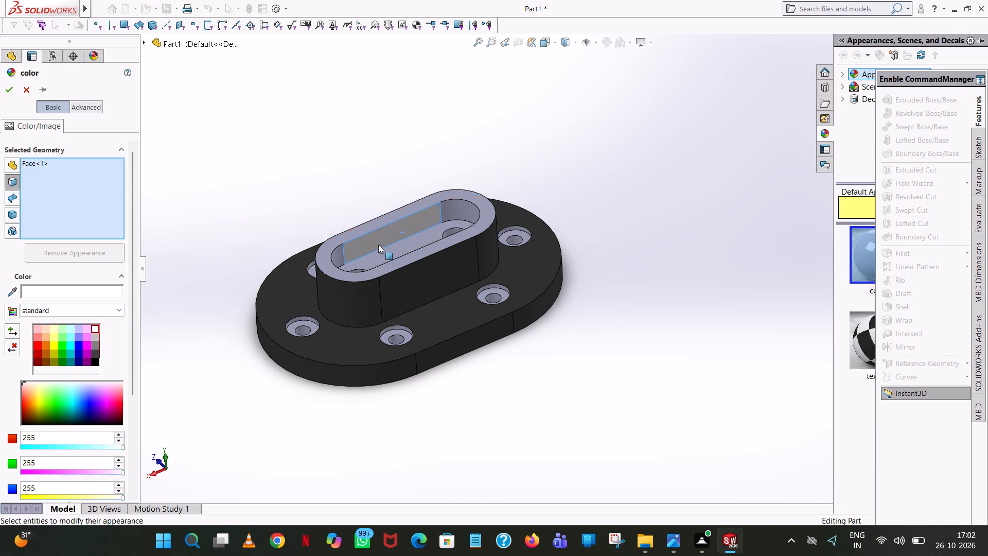
pyautogui.scroll(-5, 404, 233)
pyautogui.click(580, 183)
pyautogui.moveTo(578, 186); pyautogui.dragTo(578, 257, button='middle')
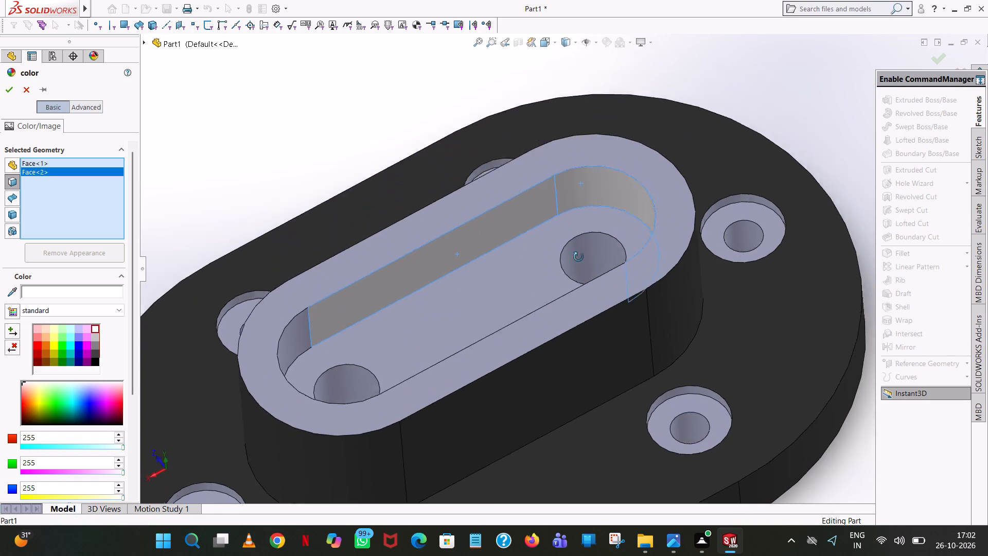
pyautogui.moveTo(578, 257); pyautogui.dragTo(571, 341, button='middle')
pyautogui.click(475, 292)
pyautogui.click(588, 252)
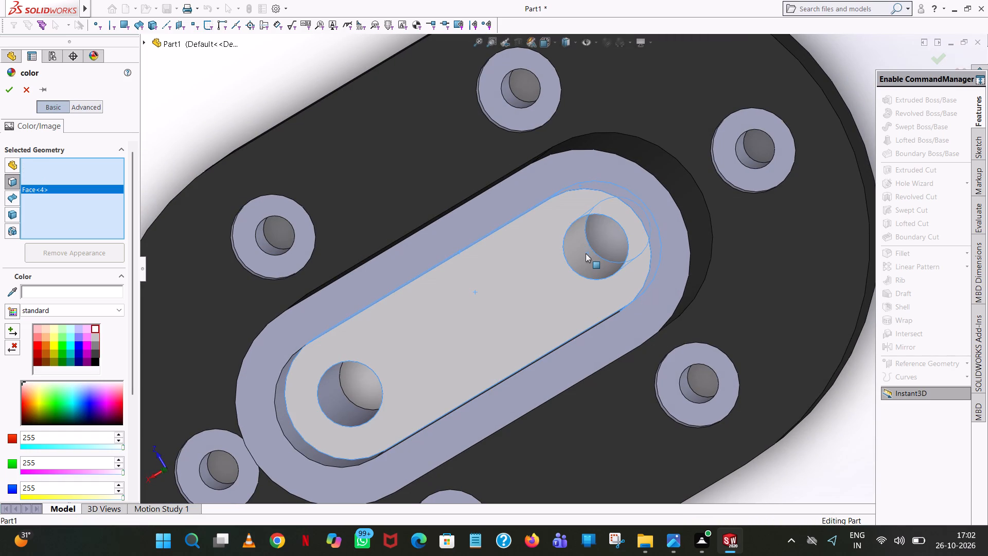
pyautogui.click(323, 385)
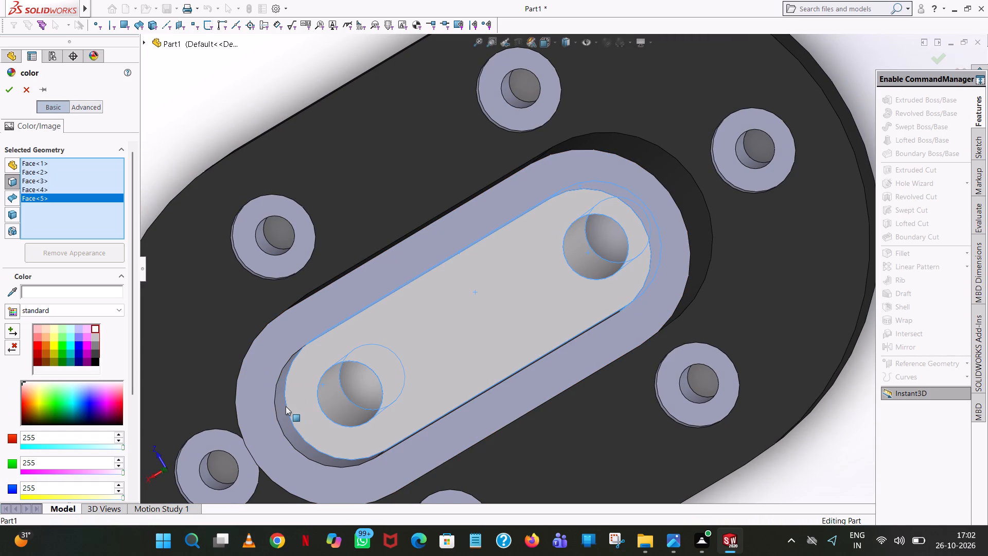
pyautogui.click(284, 407)
pyautogui.moveTo(407, 399); pyautogui.dragTo(426, 476, button='middle')
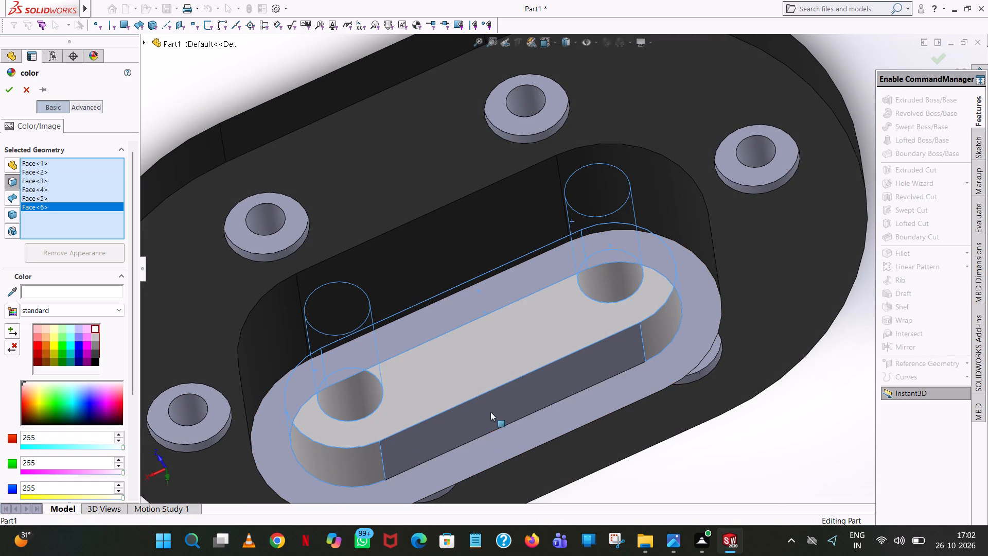
pyautogui.click(490, 410)
pyautogui.click(513, 436)
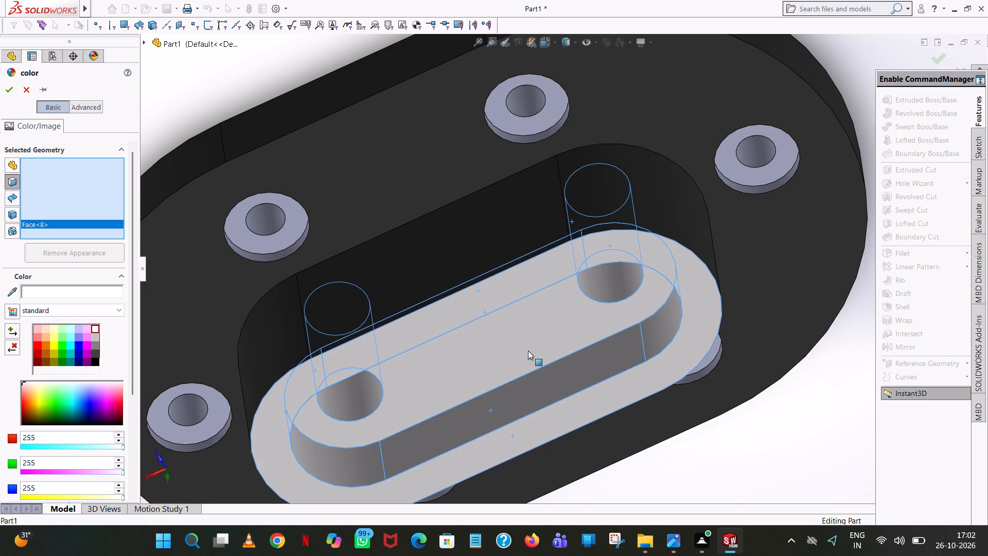
# Add the bores, recess floors and recess walls of the two recessed holes along one straight side of the flange to the white colouring.
pyautogui.moveTo(528, 352); pyautogui.dragTo(569, 122, button='middle')
pyautogui.scroll(3, 580, 141)
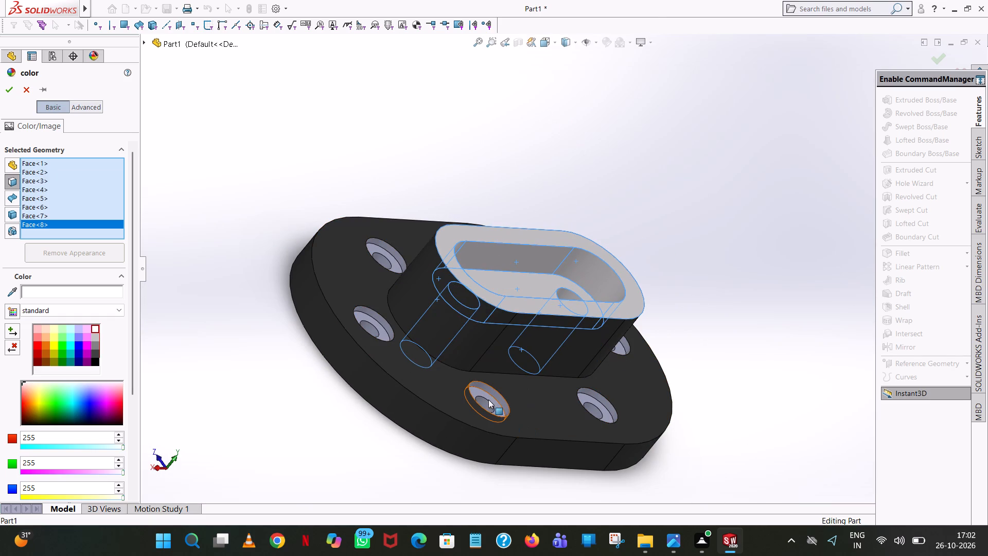
pyautogui.click(488, 399)
pyautogui.click(491, 395)
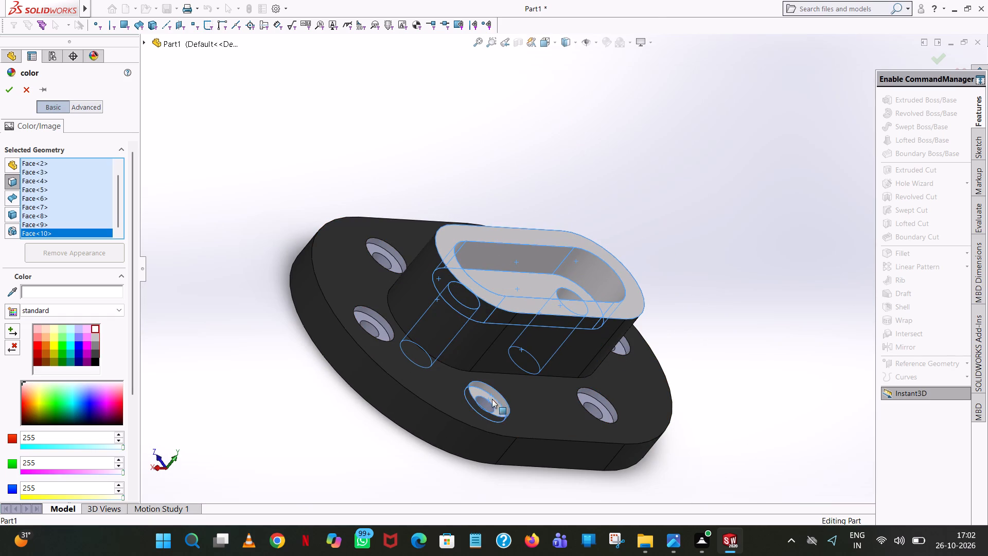
pyautogui.scroll(1, 492, 402)
pyautogui.moveTo(492, 416); pyautogui.dragTo(472, 459, button='middle')
pyautogui.scroll(-7, 481, 372)
pyautogui.click(546, 410)
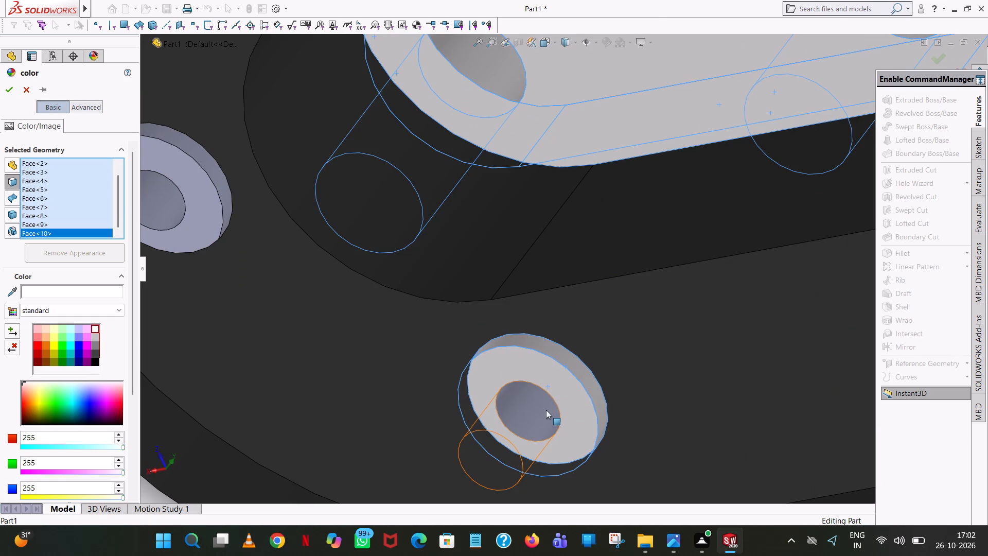
pyautogui.scroll(6, 554, 399)
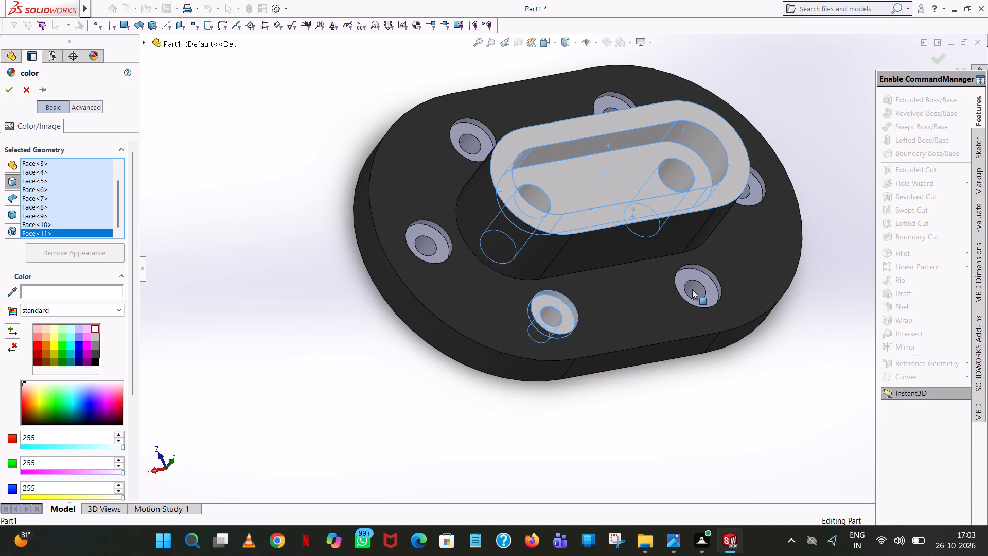
pyautogui.click(692, 289)
pyautogui.click(705, 277)
pyautogui.scroll(-9, 705, 277)
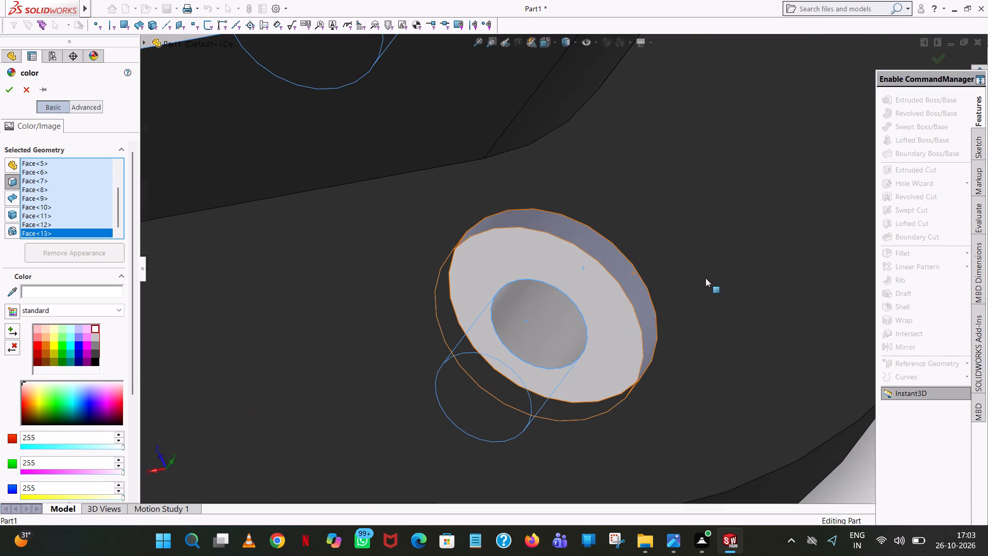
pyautogui.click(611, 259)
# Extend the white colour to the recessed hole at one rounded end and the adjacent hole on the flange's other straight side.
pyautogui.scroll(10, 611, 259)
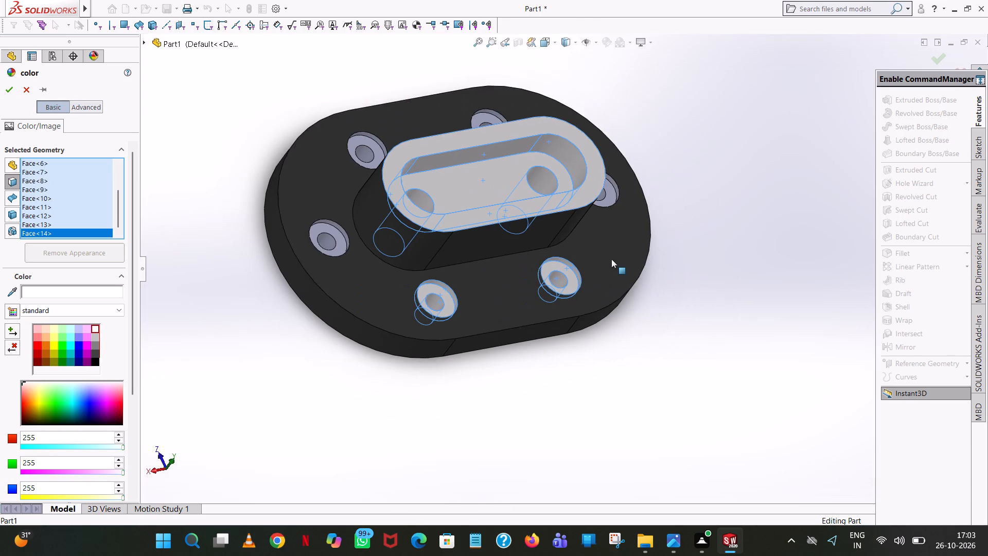
pyautogui.click(323, 235)
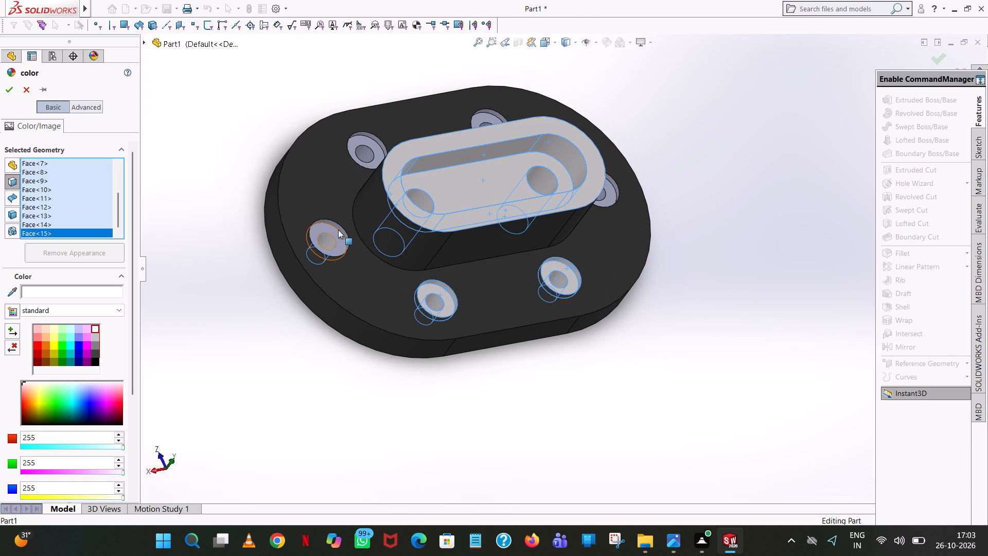
pyautogui.click(337, 230)
pyautogui.scroll(-12, 337, 230)
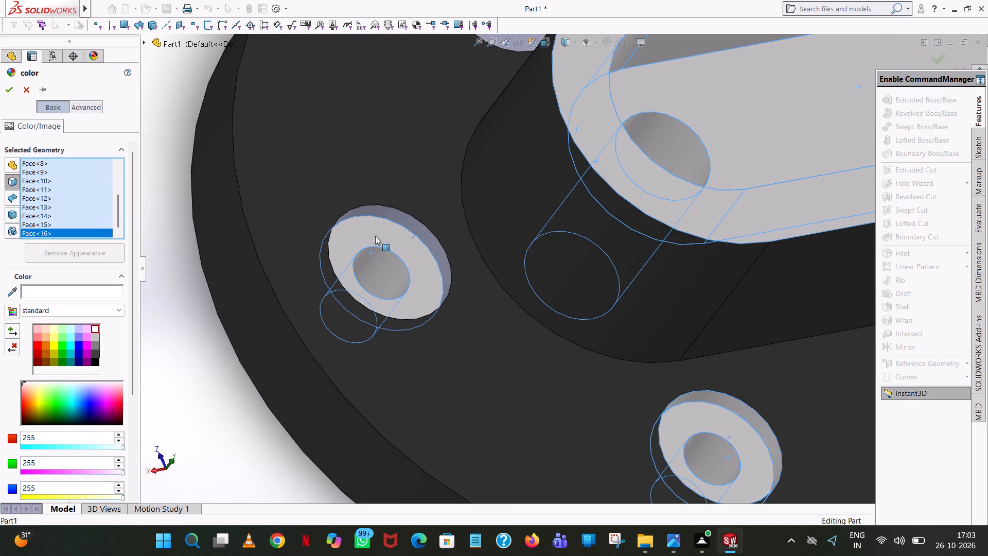
pyautogui.click(415, 212)
pyautogui.scroll(7, 415, 212)
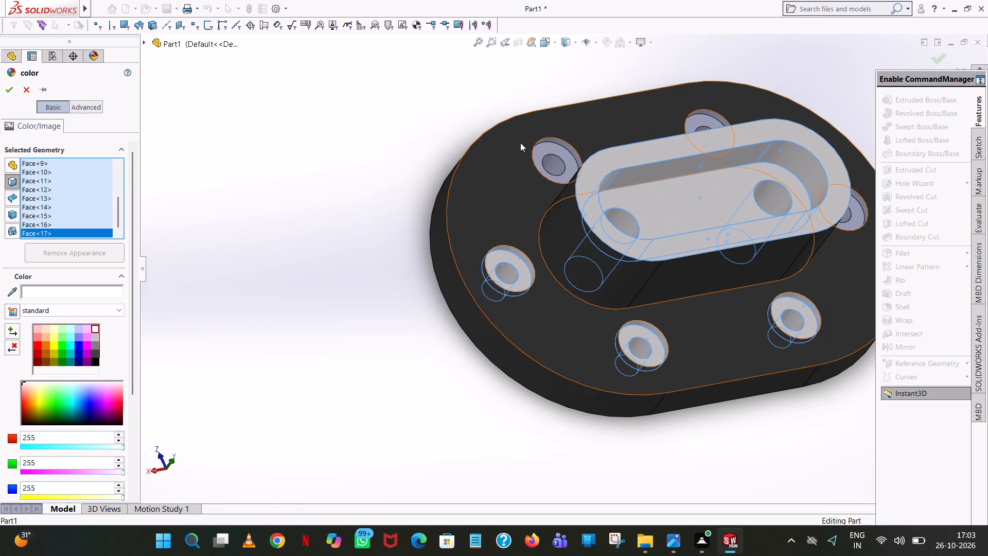
pyautogui.click(557, 167)
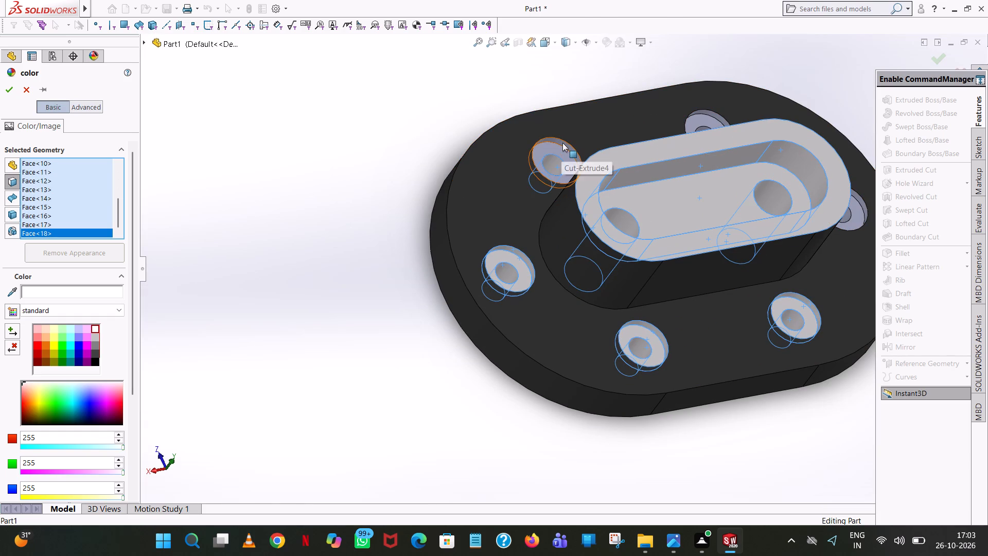
pyautogui.click(562, 142)
pyautogui.click(561, 146)
pyautogui.scroll(-8, 560, 149)
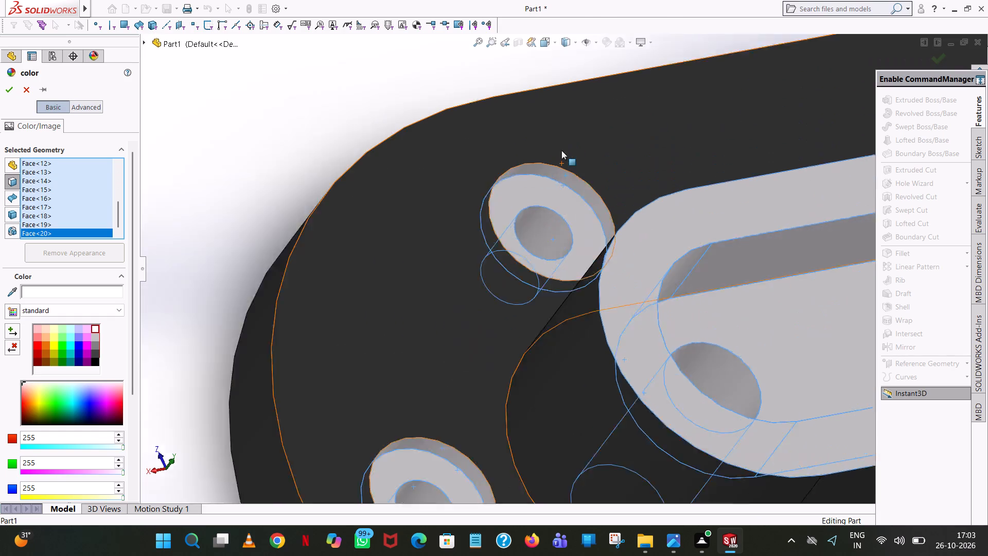
pyautogui.scroll(-2, 561, 150)
# Extend the white colour to the bore, recess floor and recess wall of the second hole on that other straight side.
pyautogui.scroll(7, 576, 307)
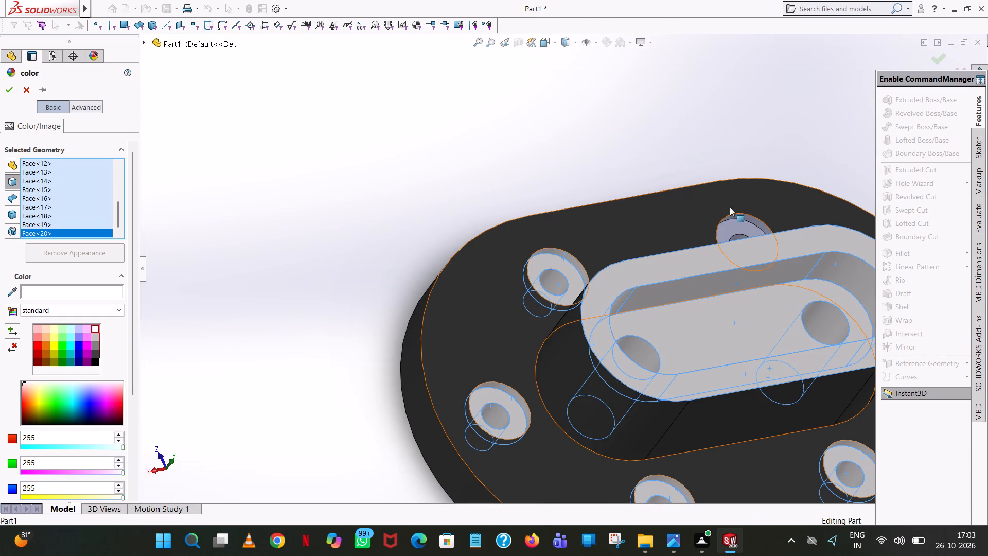
pyautogui.moveTo(732, 221); pyautogui.dragTo(714, 325, button='middle')
pyautogui.click(751, 244)
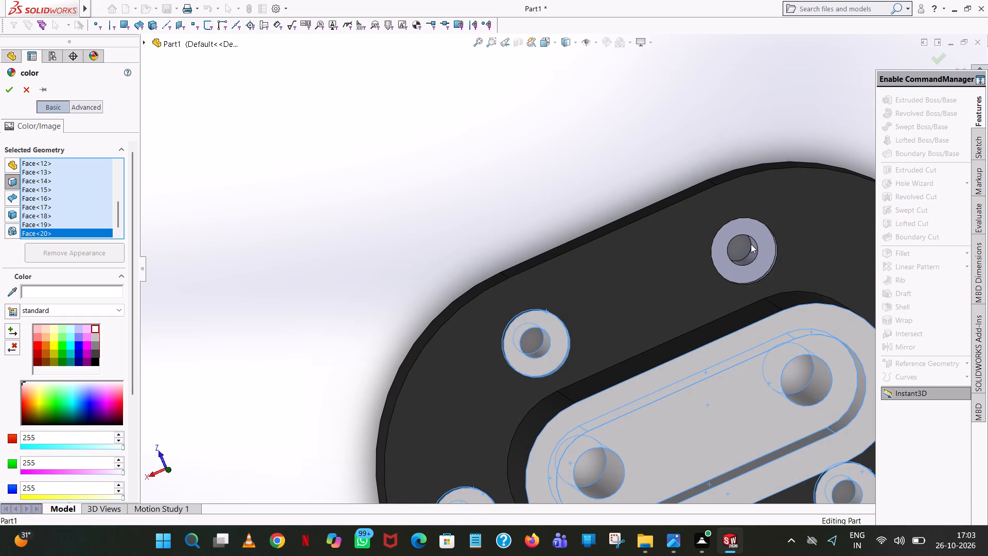
pyautogui.click(751, 252)
pyautogui.click(758, 234)
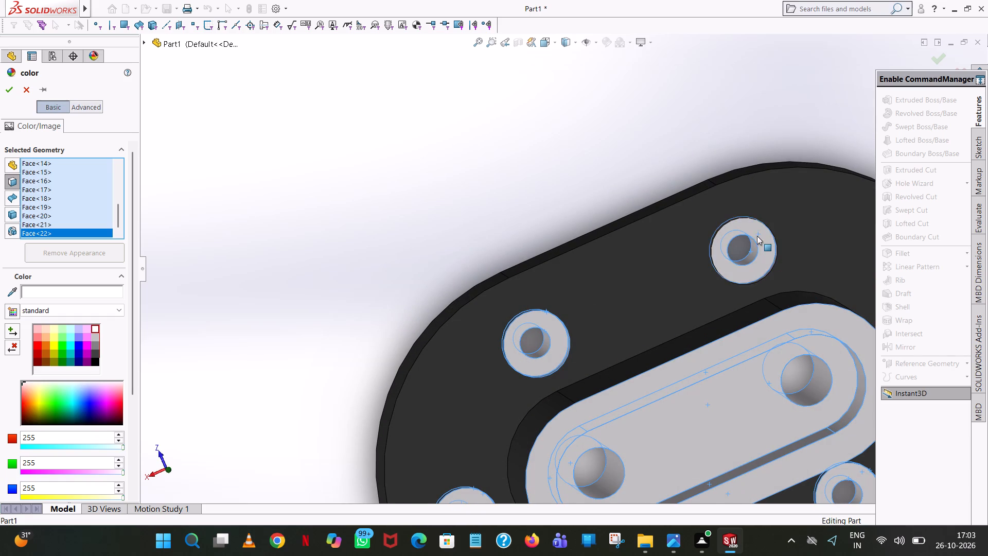
pyautogui.scroll(-10, 757, 236)
pyautogui.scroll(-4, 626, 311)
pyautogui.moveTo(726, 258); pyautogui.dragTo(747, 233, button='middle')
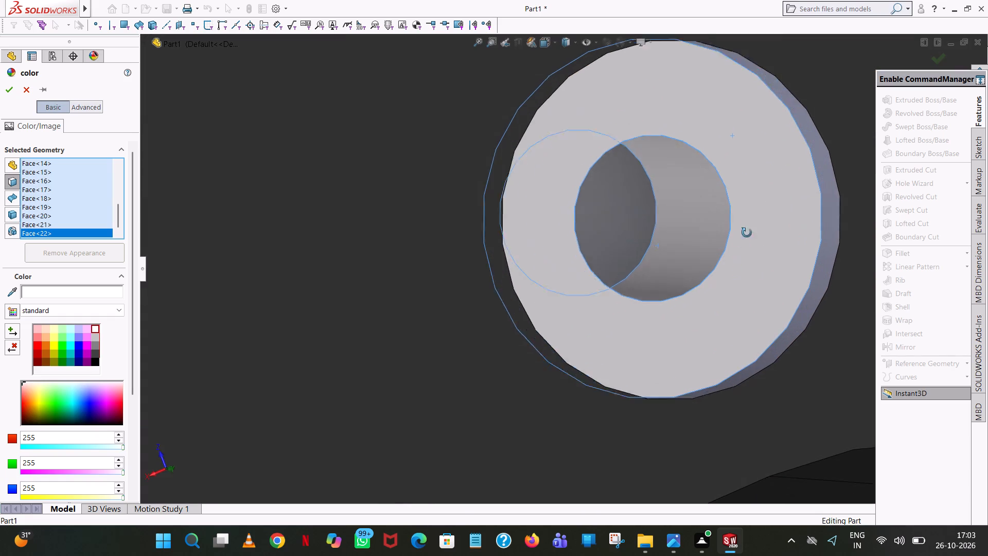
pyautogui.moveTo(747, 233); pyautogui.dragTo(769, 194, button='middle')
pyautogui.click(795, 175)
# Include the last recessed hole, at the flange's opposite rounded end, in the white colouring and accept the colour.
pyautogui.scroll(9, 790, 183)
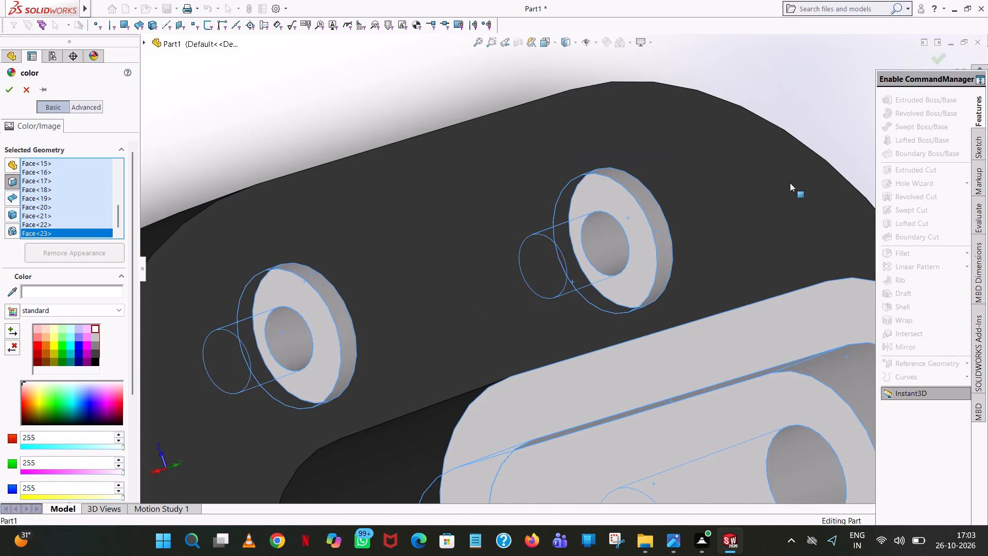
pyautogui.scroll(7, 790, 183)
pyautogui.scroll(3, 738, 310)
pyautogui.moveTo(737, 311); pyautogui.dragTo(670, 256, button='middle')
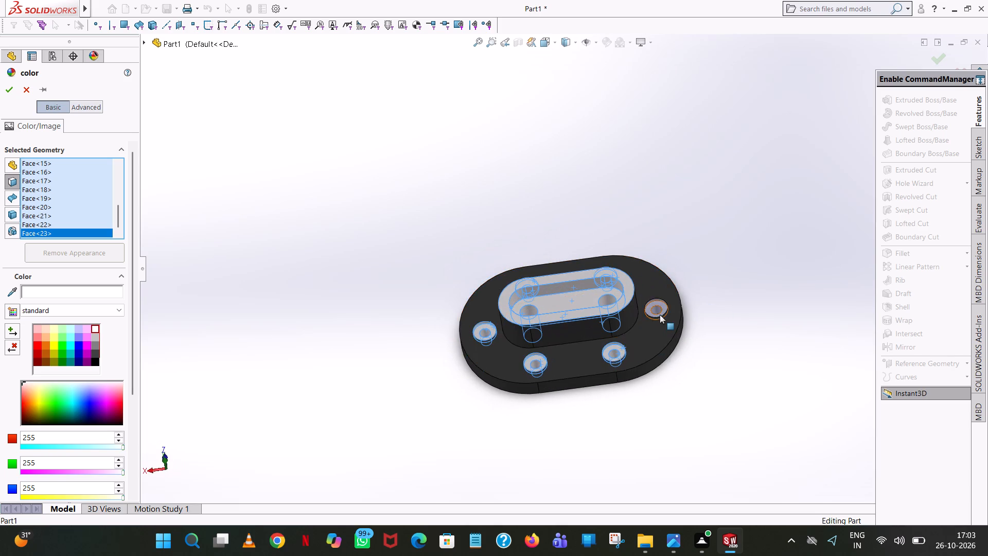
pyautogui.scroll(-8, 661, 310)
pyautogui.click(567, 265)
pyautogui.click(560, 246)
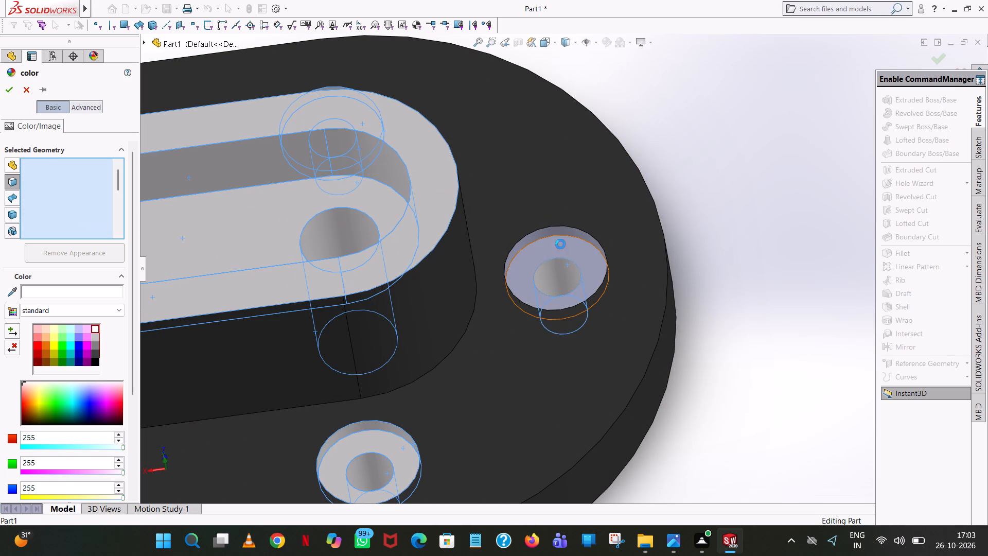
pyautogui.click(560, 235)
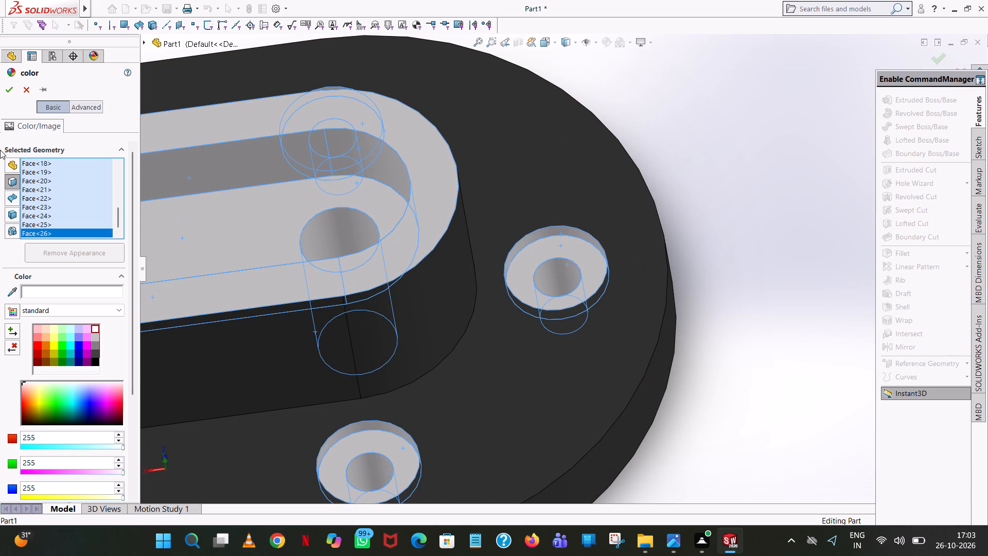
pyautogui.click(10, 90)
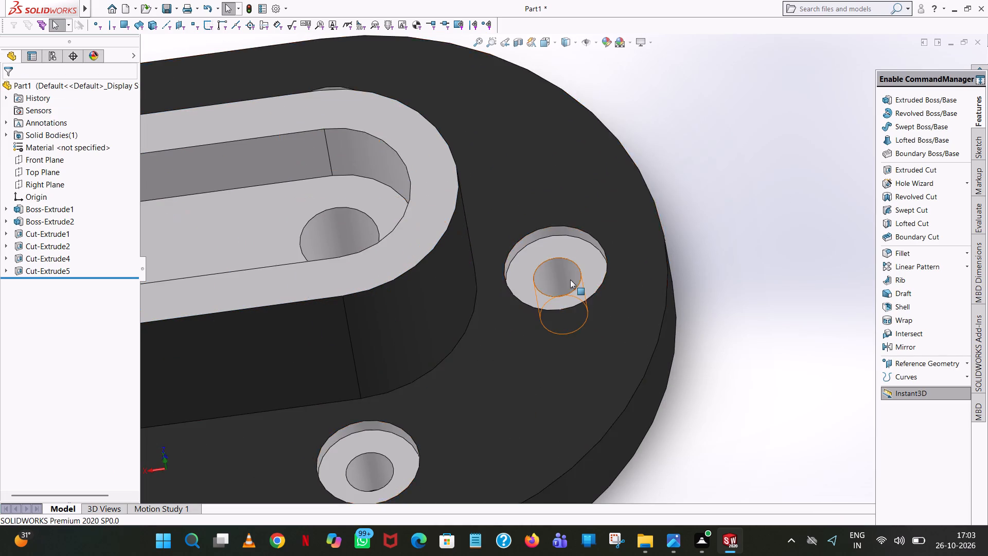
# Examine the coloured flange cover from several sides, checking the boss, pocket and recessed holes.
pyautogui.scroll(7, 571, 280)
pyautogui.moveTo(587, 304); pyautogui.dragTo(590, 276, button='middle')
pyautogui.scroll(1, 551, 377)
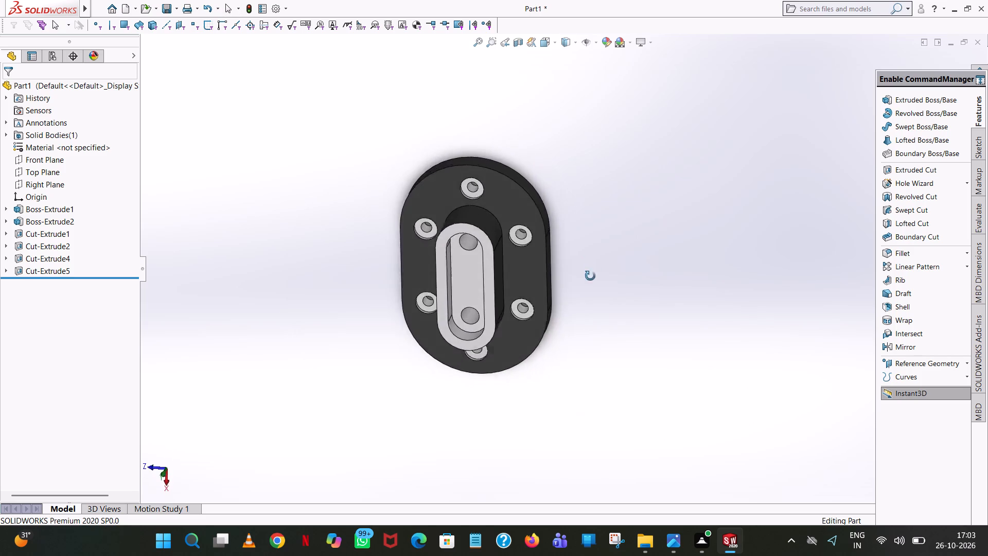
pyautogui.moveTo(590, 276); pyautogui.dragTo(295, 359, button='middle')
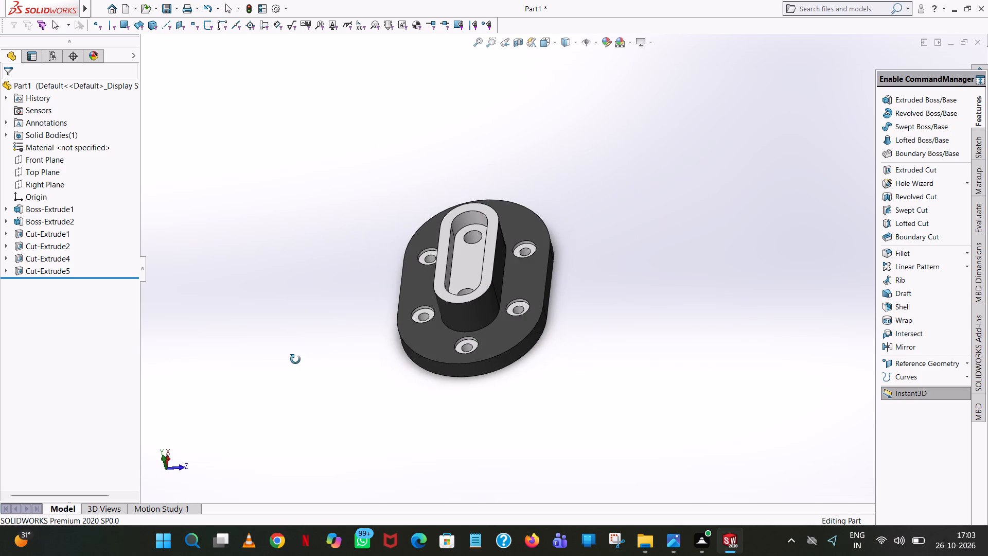
pyautogui.moveTo(295, 359); pyautogui.dragTo(295, 360, button='middle')
pyautogui.scroll(1, 366, 331)
pyautogui.scroll(-7, 534, 223)
pyautogui.moveTo(539, 229); pyautogui.dragTo(514, 234, button='middle')
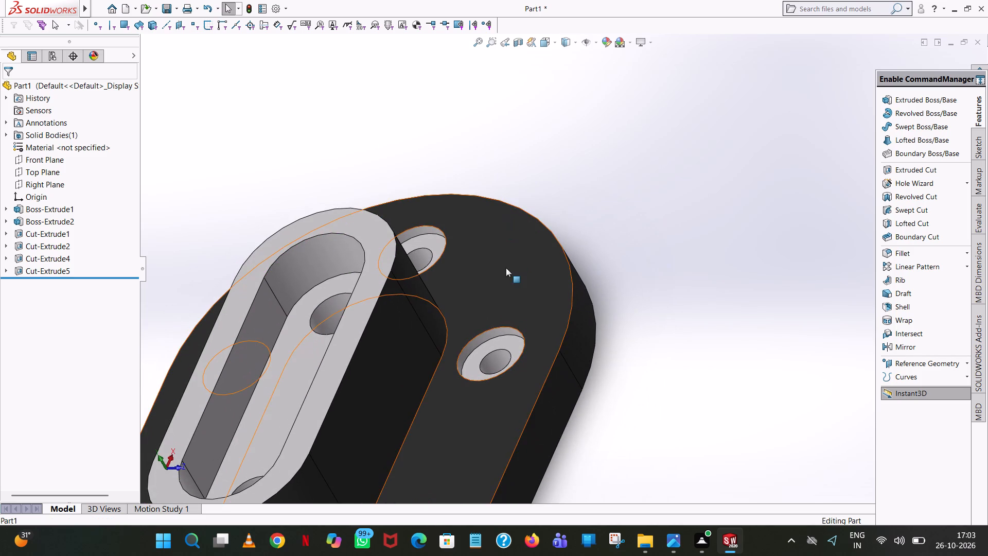
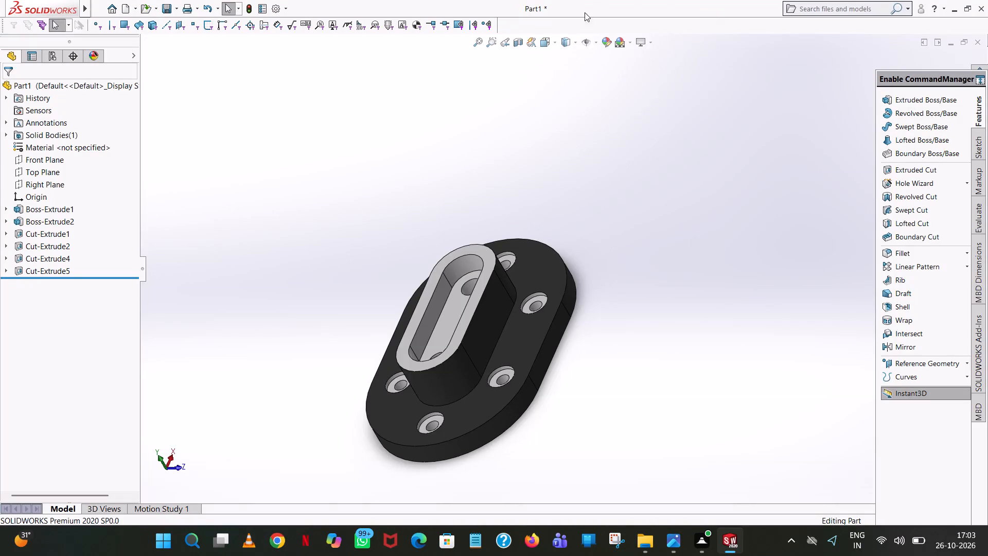
# Examine the flange cover's interior with a section view along the Front Plane, checking the pocket, bores and recessed holes, and close it without keeping the section.
pyautogui.click(519, 43)
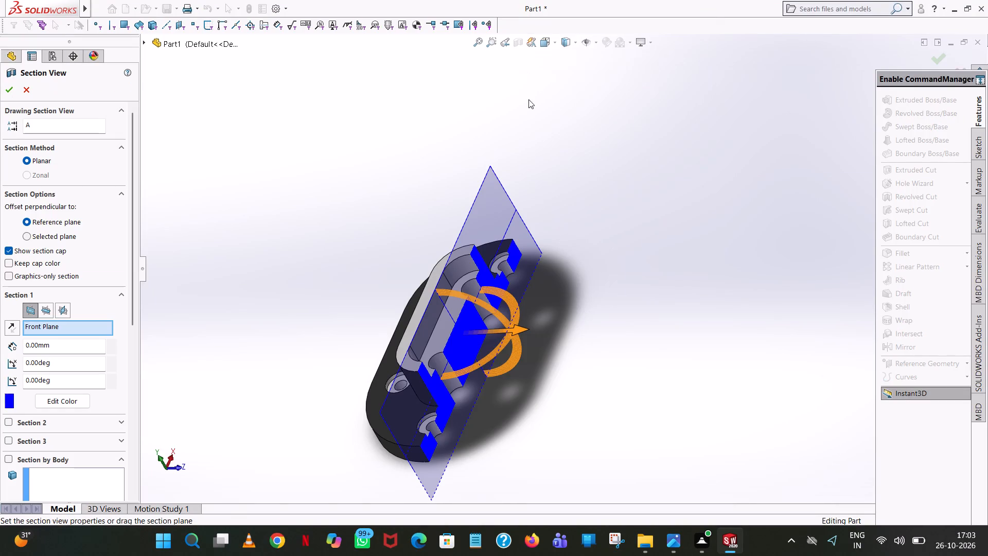
pyautogui.moveTo(581, 118); pyautogui.dragTo(512, 268, button='middle')
pyautogui.scroll(1, 581, 118)
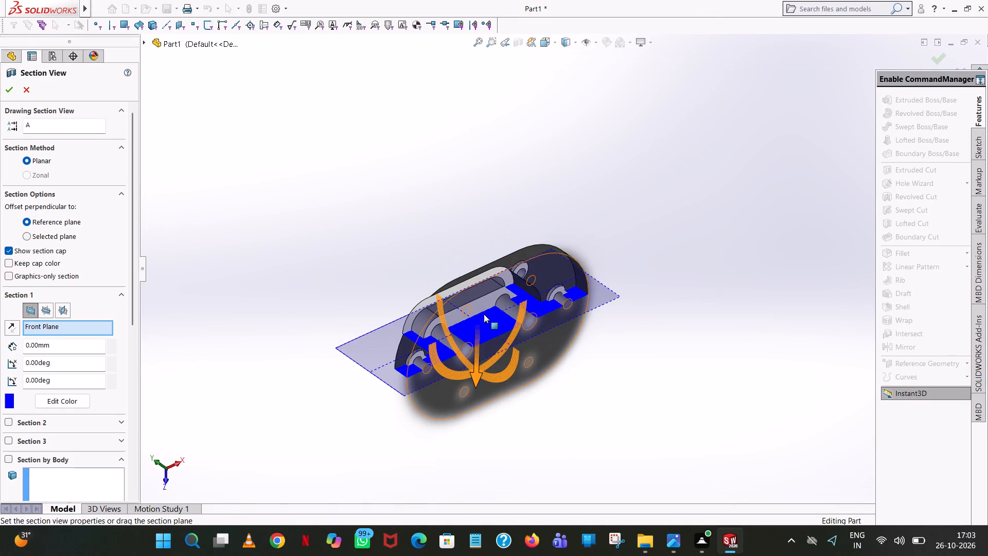
pyautogui.scroll(-9, 497, 336)
pyautogui.moveTo(508, 323); pyautogui.dragTo(570, 217, button='middle')
pyautogui.scroll(3, 573, 211)
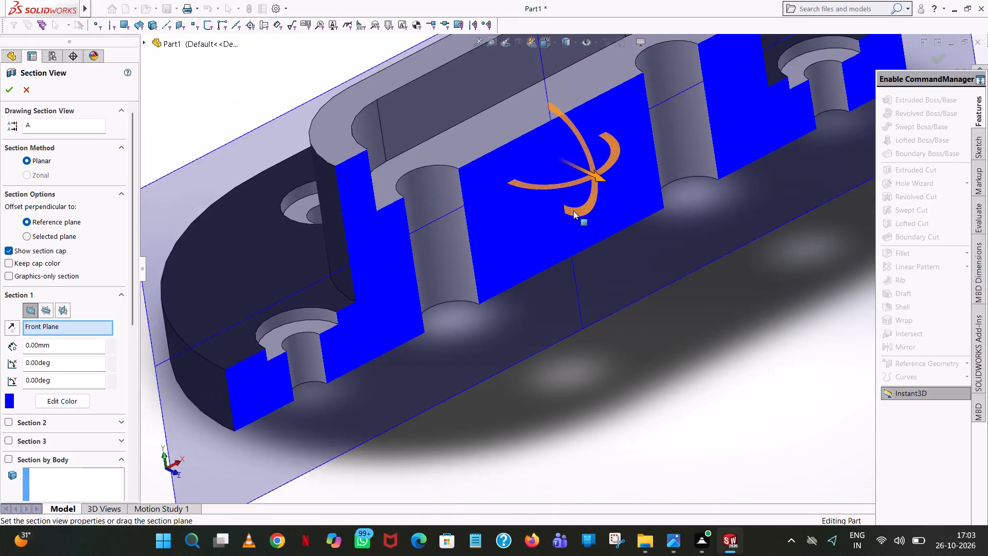
pyautogui.scroll(6, 573, 211)
pyautogui.scroll(-7, 575, 207)
pyautogui.scroll(6, 576, 207)
pyautogui.scroll(-7, 576, 207)
pyautogui.scroll(9, 574, 267)
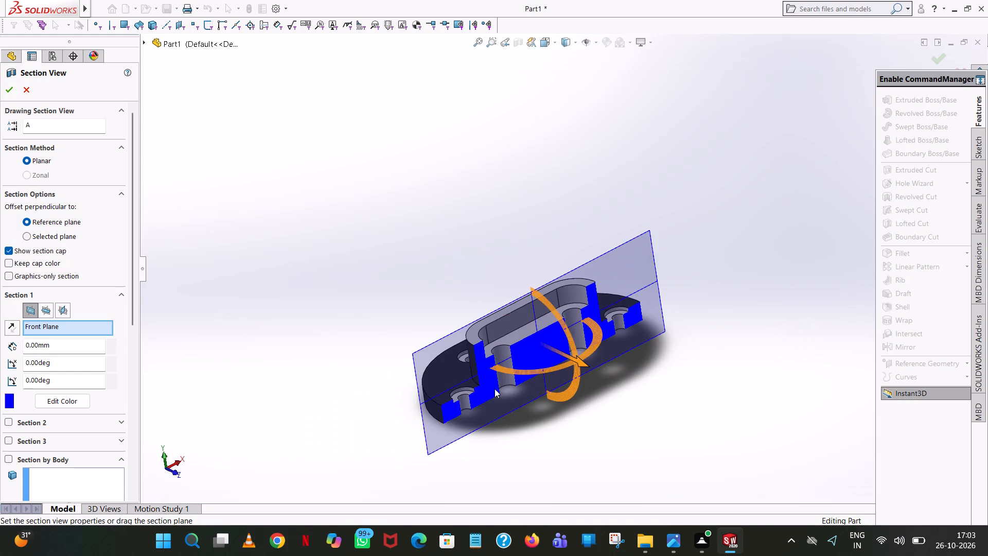
pyautogui.scroll(-5, 492, 396)
pyautogui.scroll(-6, 468, 359)
pyautogui.scroll(-5, 530, 306)
pyautogui.scroll(8, 531, 305)
pyautogui.moveTo(460, 326); pyautogui.dragTo(352, 366, button='middle')
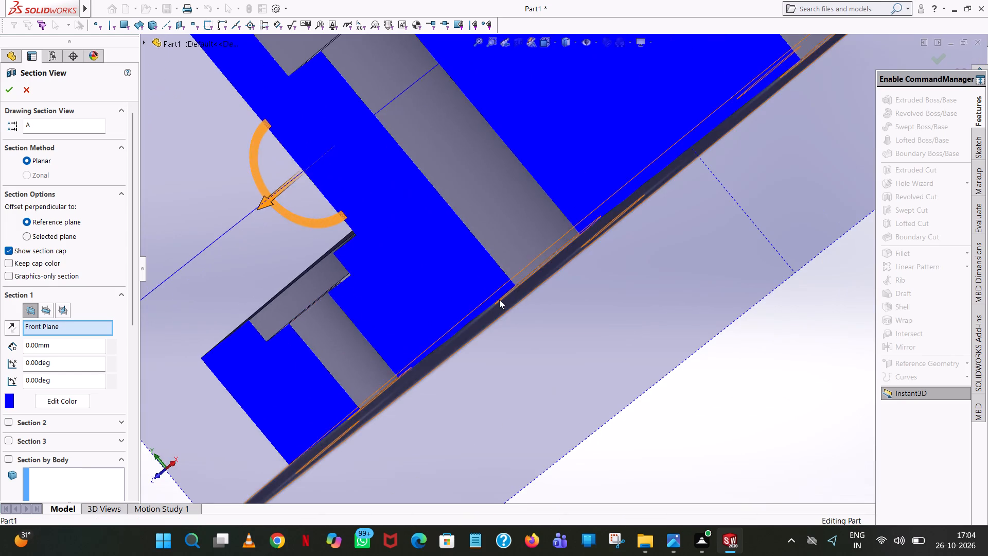
pyautogui.scroll(3, 543, 267)
pyautogui.moveTo(538, 275); pyautogui.dragTo(492, 305, button='middle')
pyautogui.scroll(1, 492, 302)
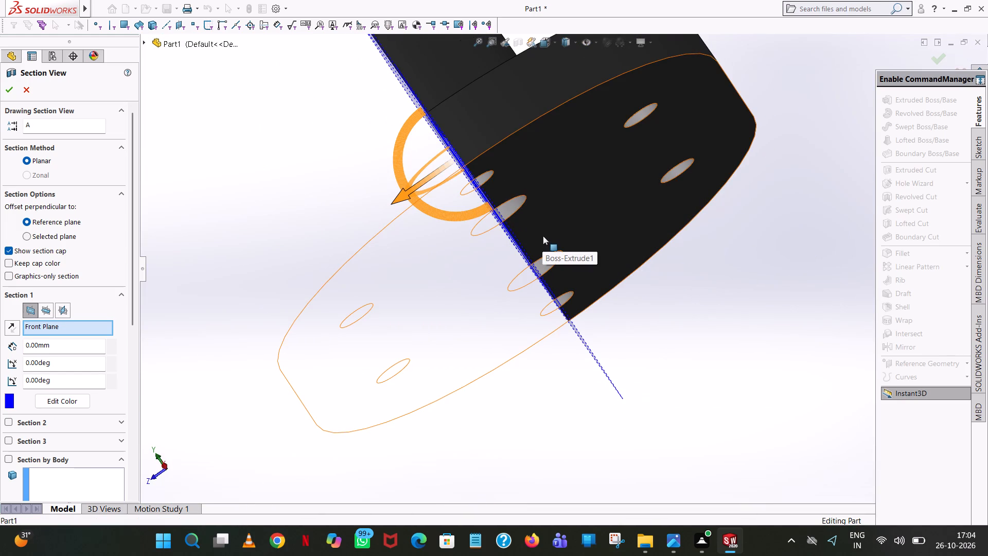
pyautogui.moveTo(574, 208); pyautogui.dragTo(671, 182, button='middle')
pyautogui.scroll(2, 628, 189)
pyautogui.moveTo(627, 187); pyautogui.dragTo(646, 178, button='middle')
pyautogui.scroll(-1, 646, 178)
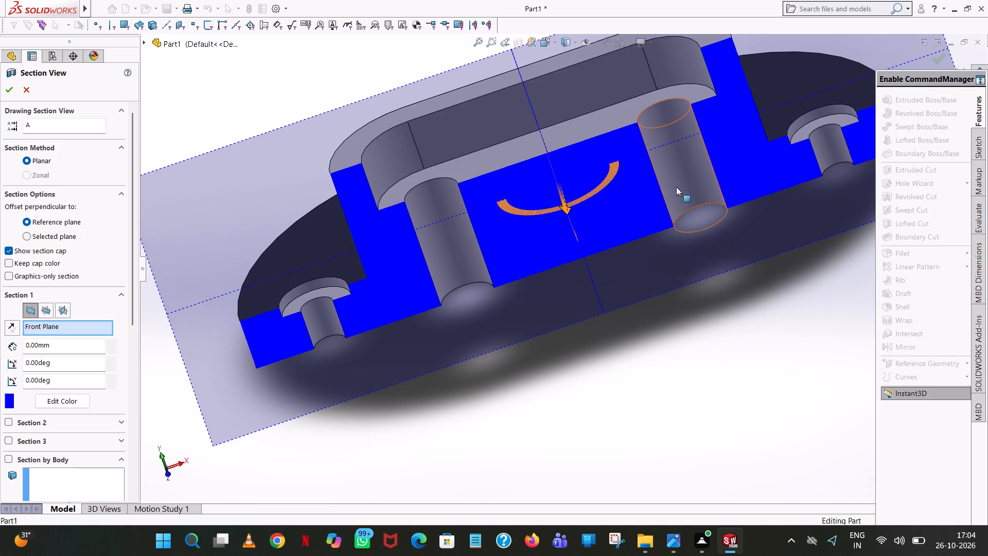
pyautogui.moveTo(772, 157); pyautogui.dragTo(810, 165, button='middle')
pyautogui.scroll(4, 810, 165)
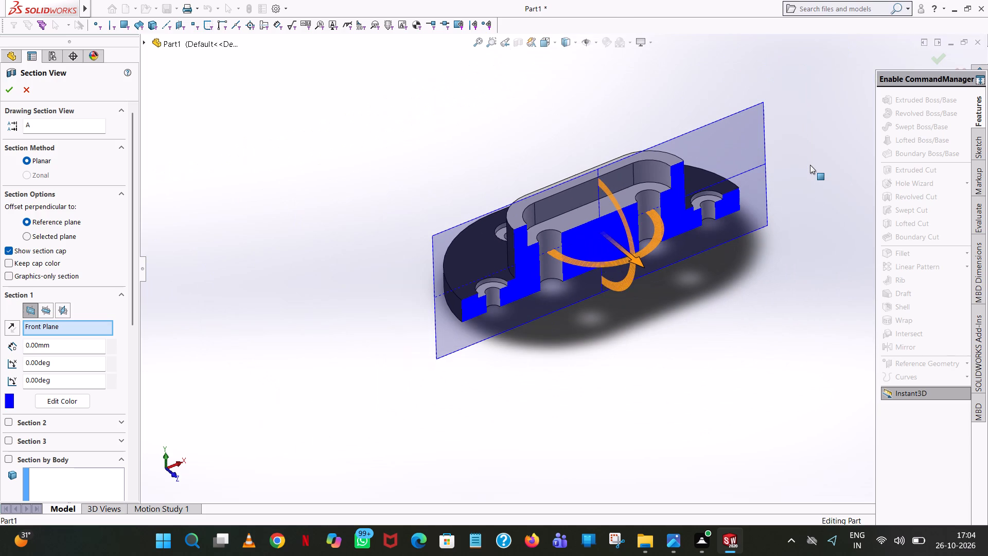
pyautogui.scroll(-2, 810, 165)
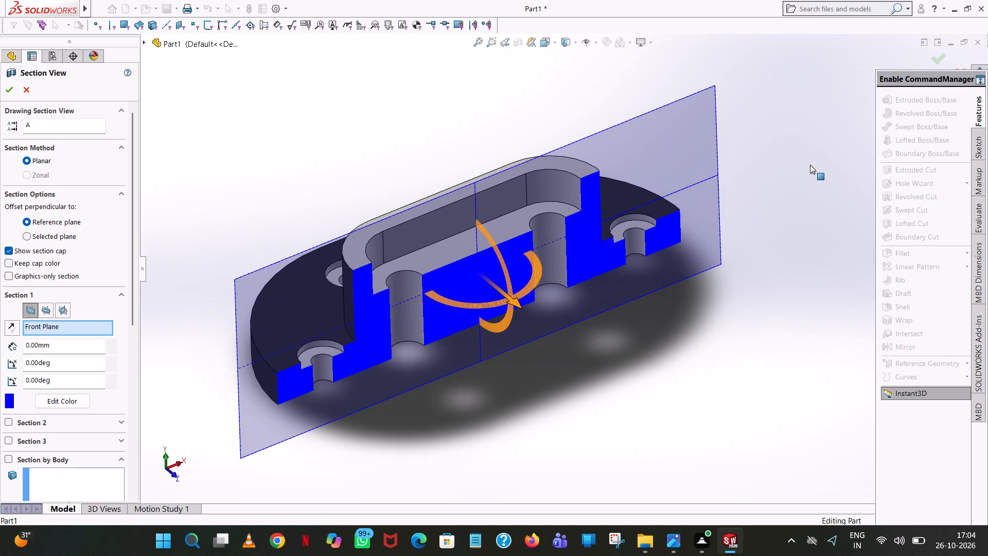
pyautogui.middleClick(810, 165)
pyautogui.click(26, 93)
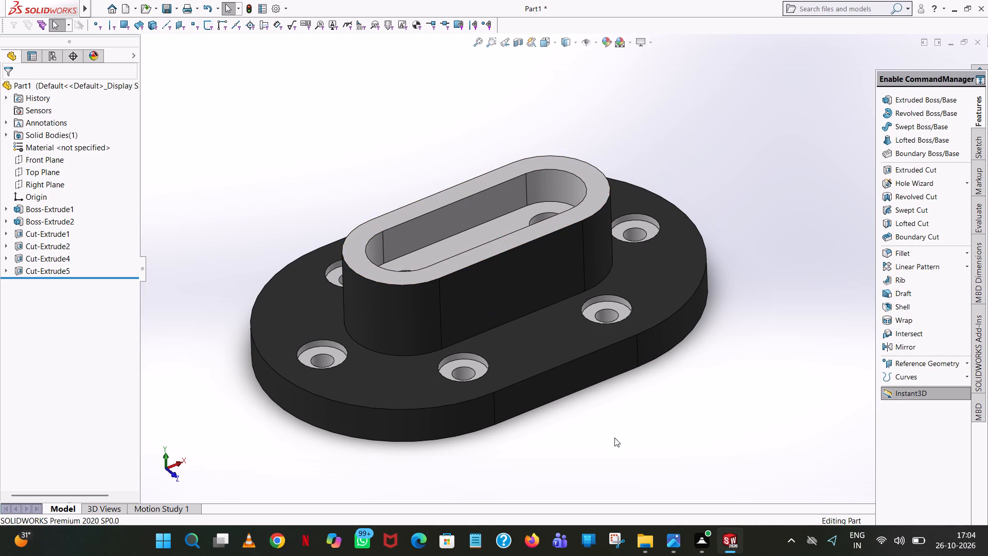
# Save the part as "flaged over" in the "fuji new design" folder, as a SOLIDWORKS Part file.
pyautogui.click(168, 4)
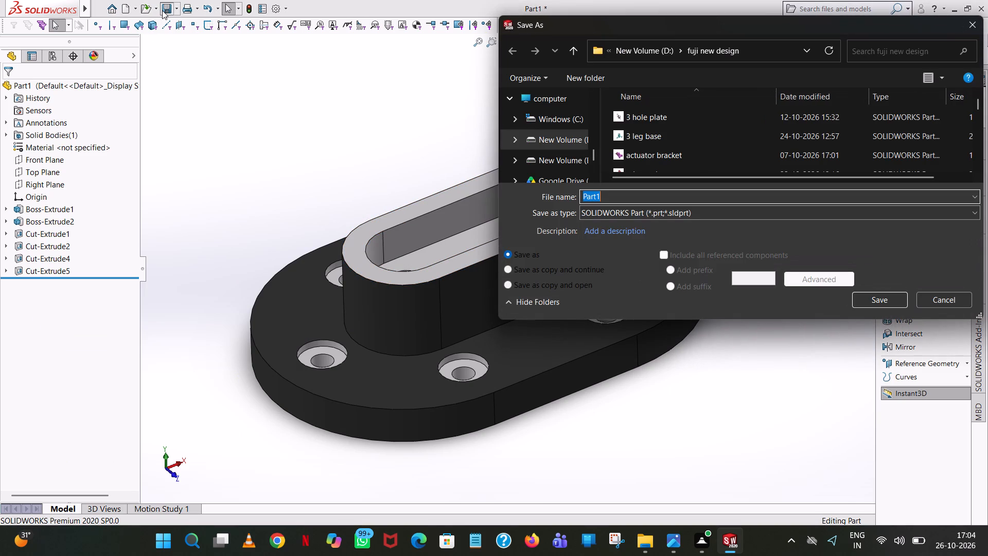
pyautogui.write('flaged')
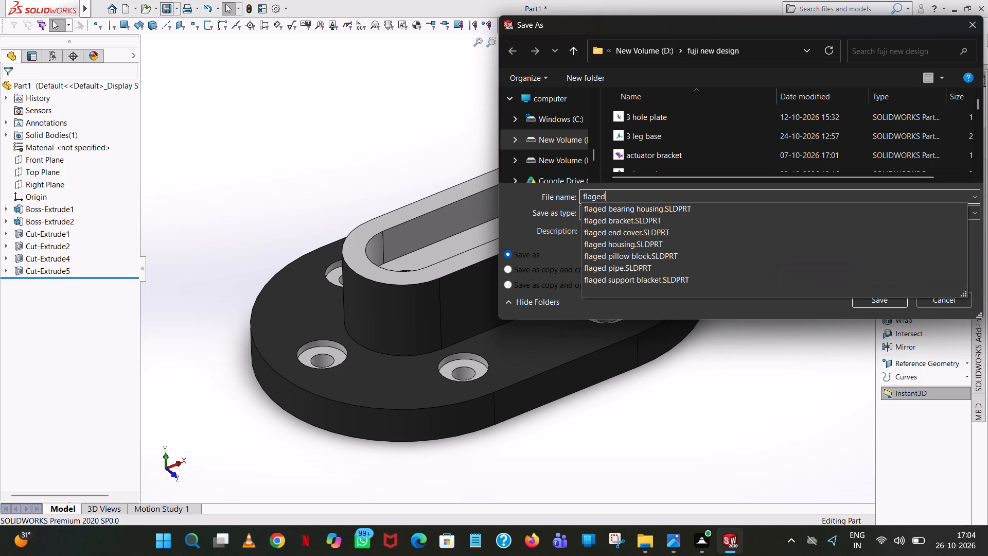
pyautogui.press('space')
pyautogui.press('space')
pyautogui.write('over')
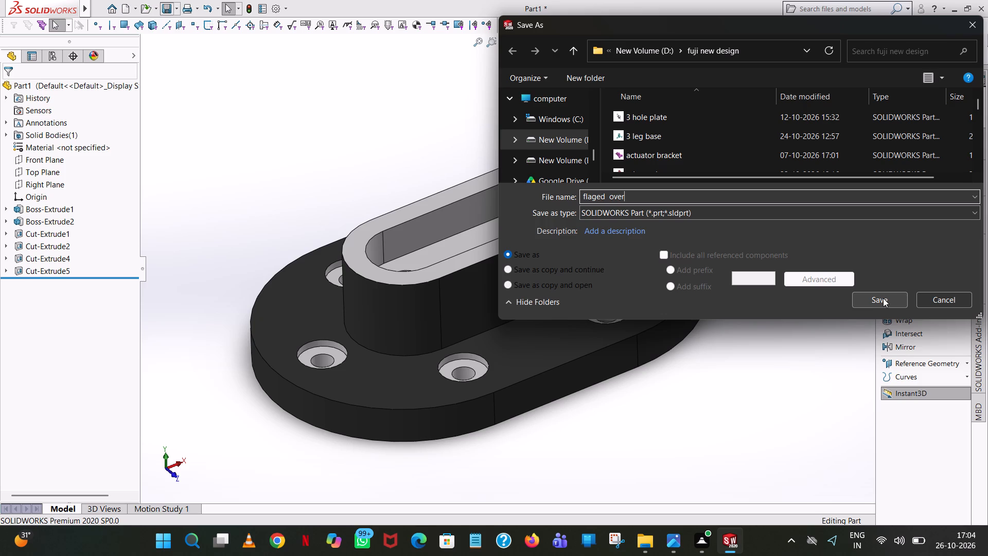
pyautogui.click(883, 298)
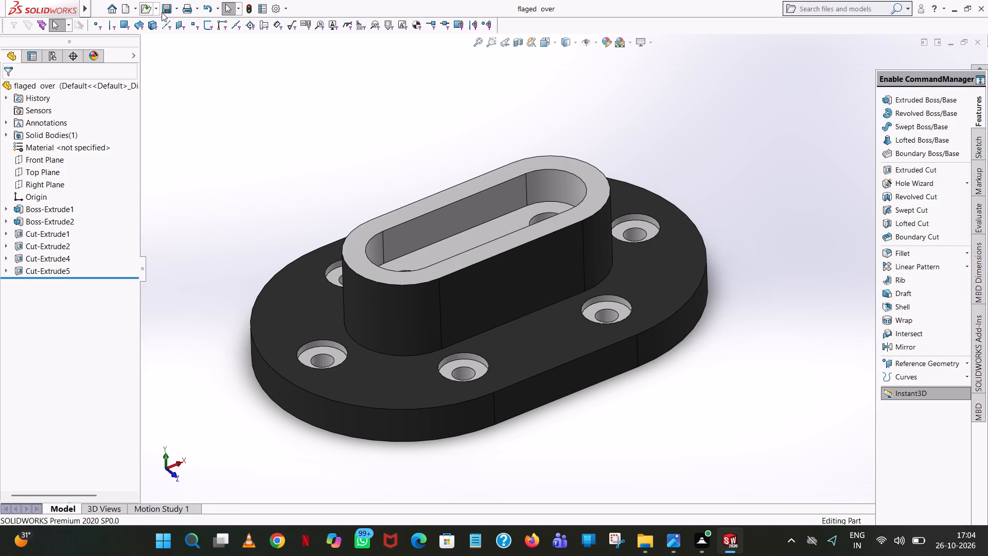
# Save a PDF copy of the part, under the same file name, in the "fuji new pdf" folder on drive D.
pyautogui.click(174, 6)
pyautogui.click(185, 37)
pyautogui.click(577, 45)
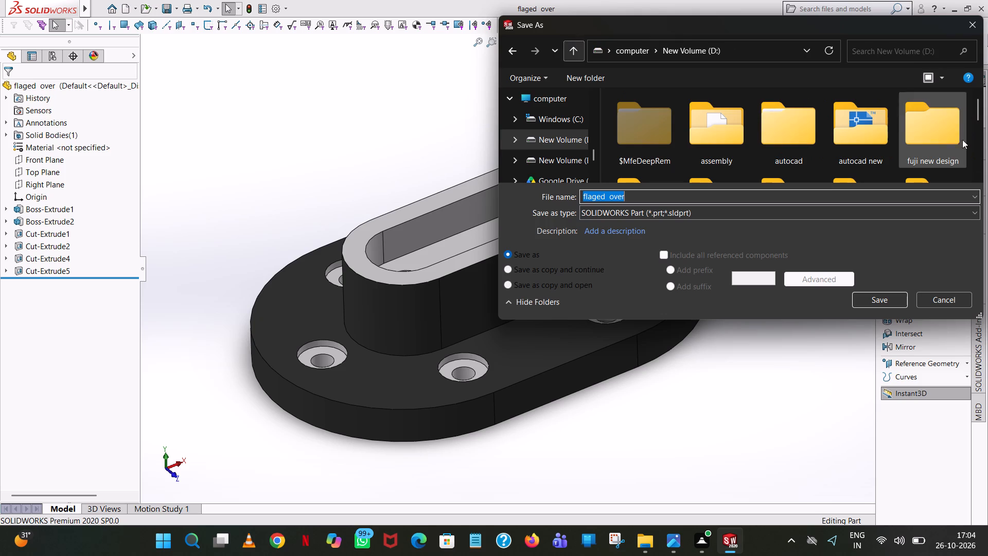
pyautogui.scroll(-1, 748, 121)
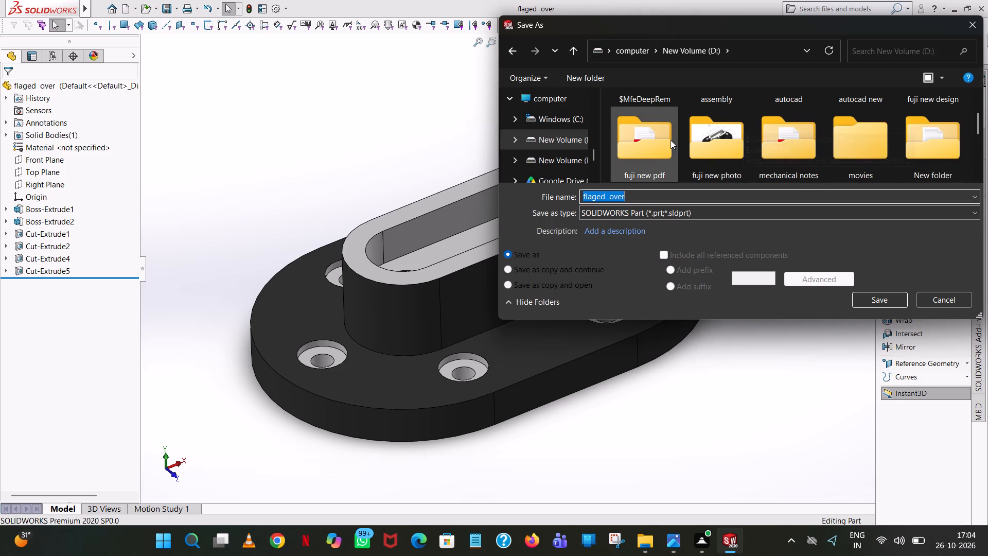
pyautogui.doubleClick(669, 141)
pyautogui.click(719, 210)
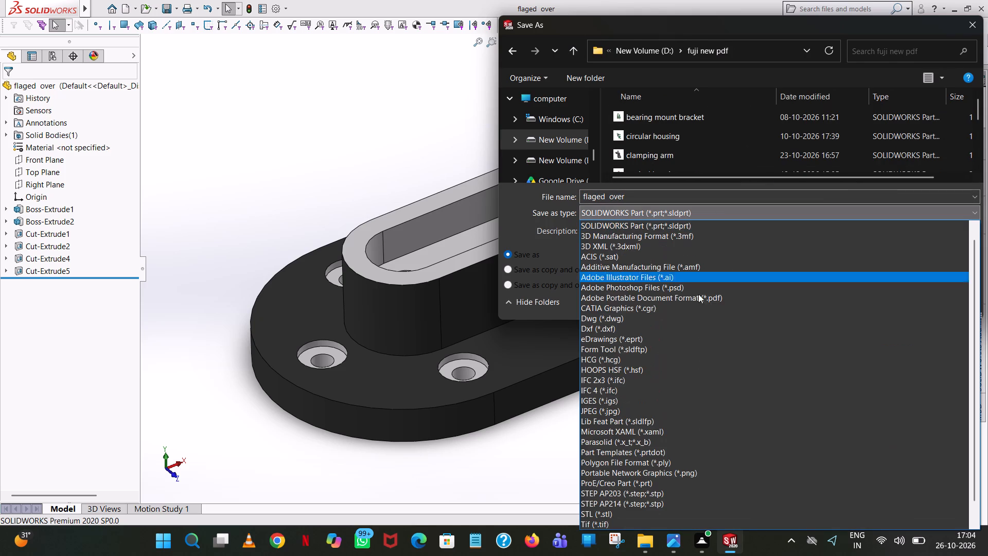
pyautogui.click(702, 296)
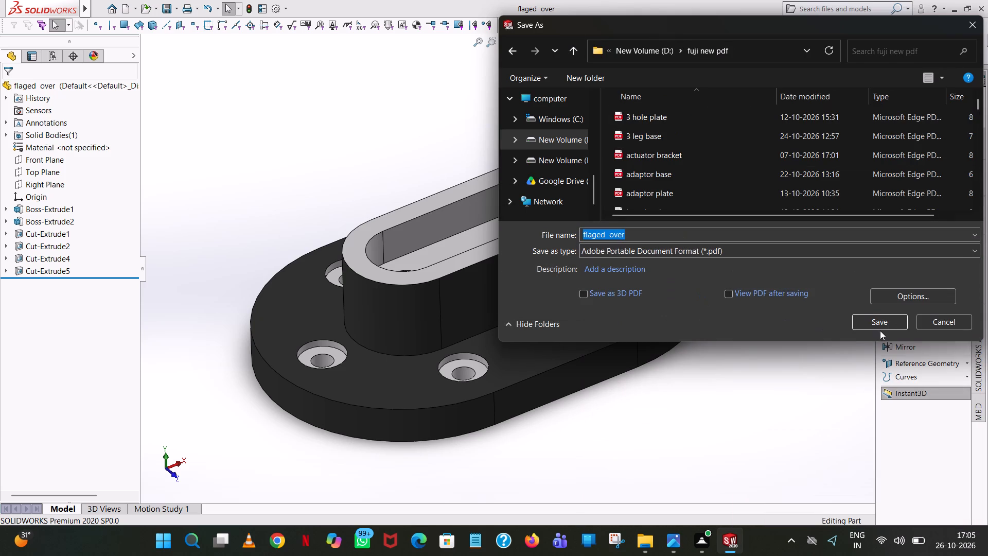
pyautogui.click(884, 324)
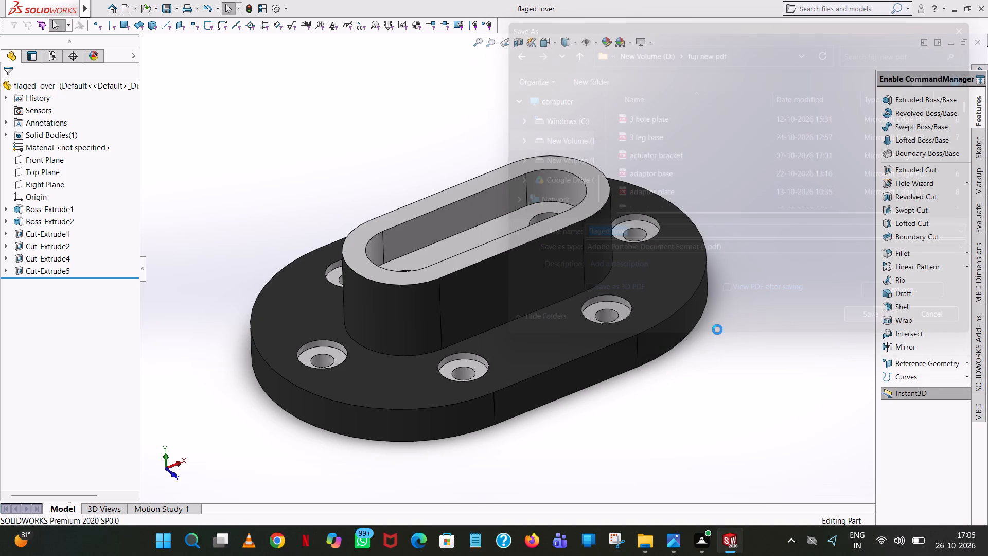